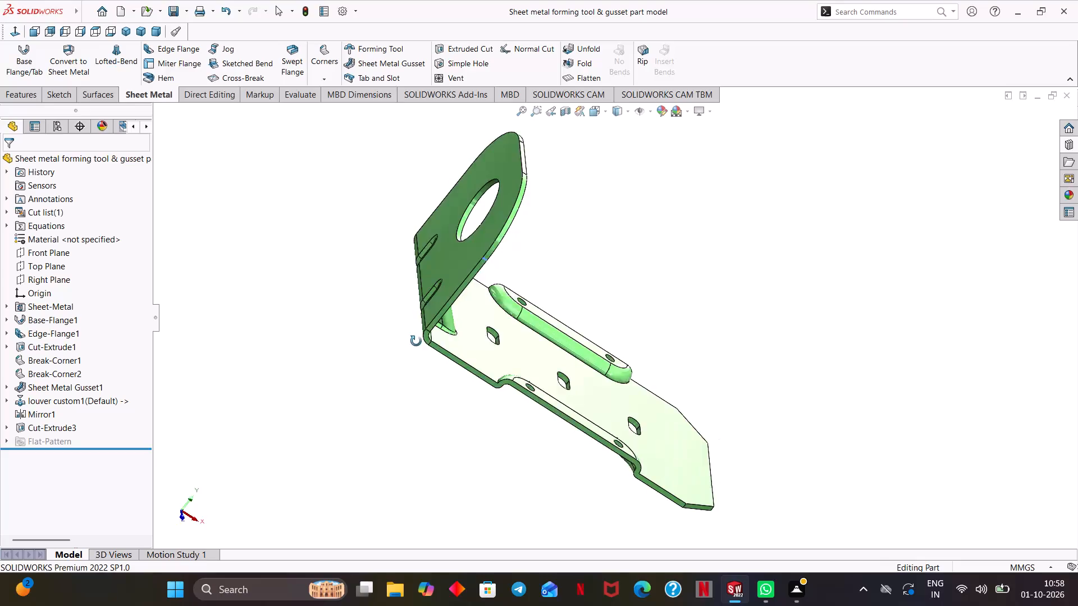
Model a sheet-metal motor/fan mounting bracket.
Create a new part document.
{"action": "key", "text": "n"}
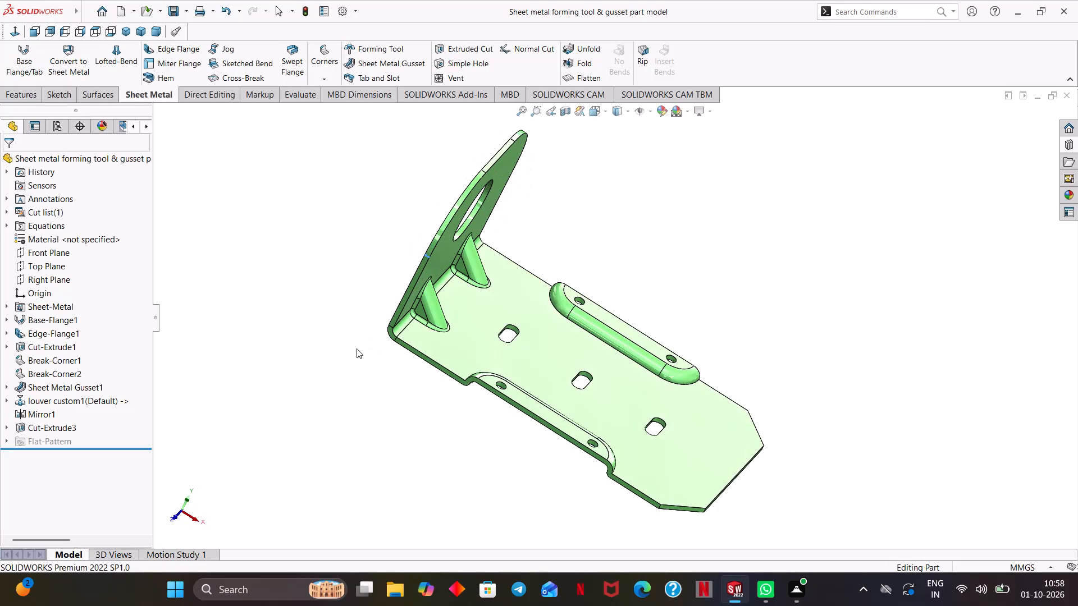
{"action": "key", "text": "ctrl+n"}
{"action": "key", "text": "Return"}
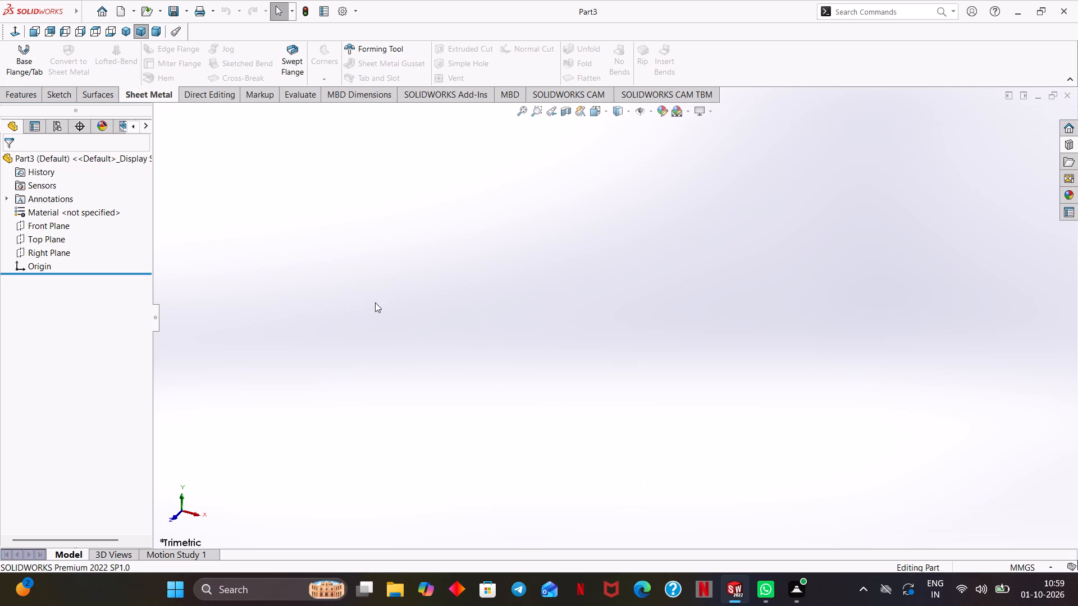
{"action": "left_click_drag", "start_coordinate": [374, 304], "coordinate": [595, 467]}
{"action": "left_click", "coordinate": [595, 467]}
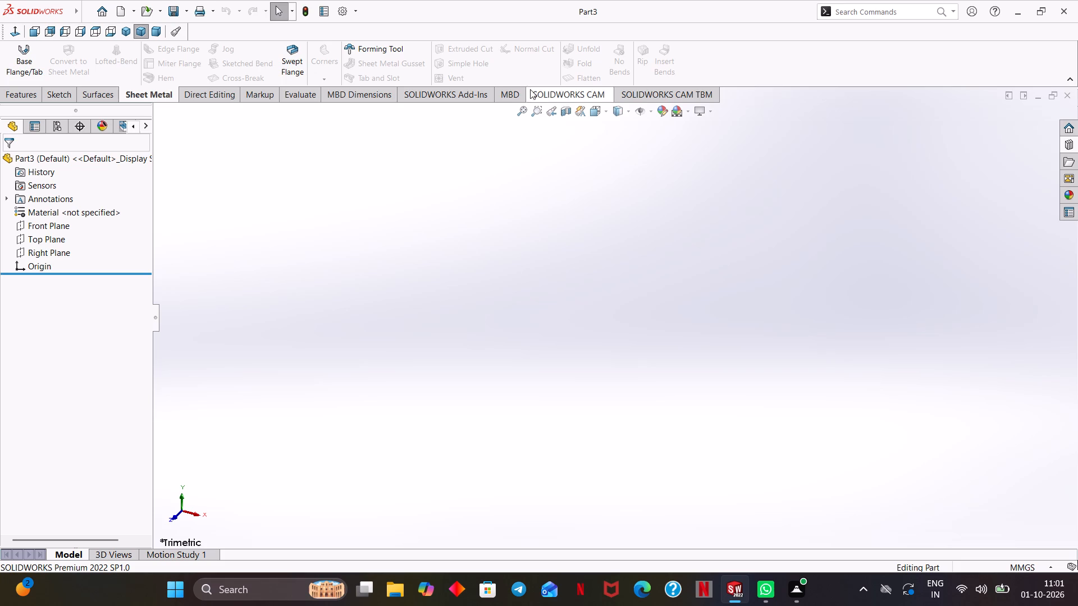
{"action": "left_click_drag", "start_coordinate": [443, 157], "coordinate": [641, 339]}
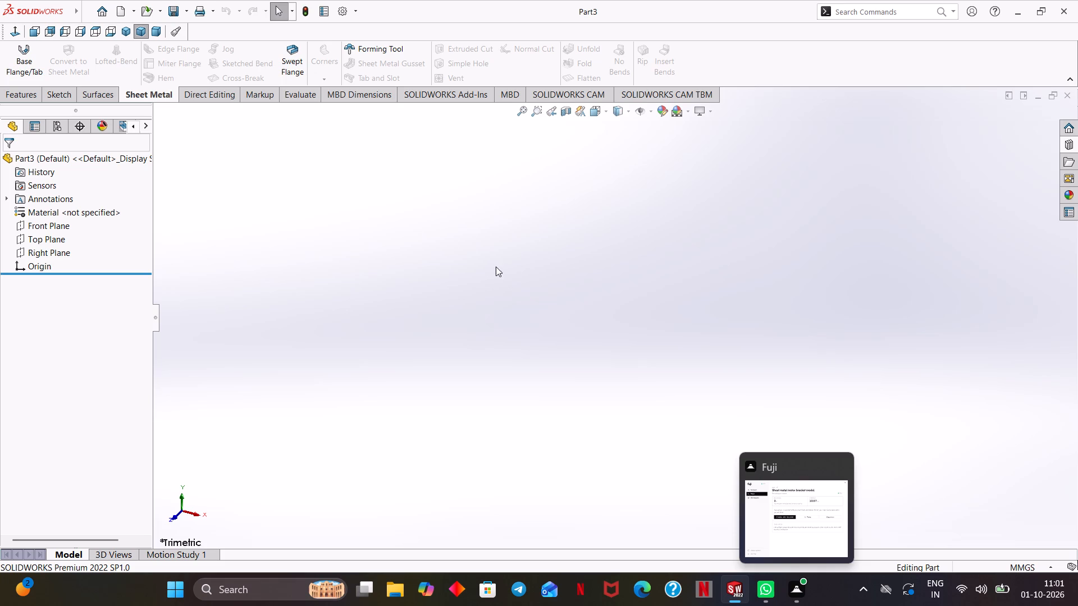
Start a sketch on the Front Plane and draw a corner rectangle whose bottom edge runs through the origin.
{"action": "left_click", "coordinate": [21, 224]}
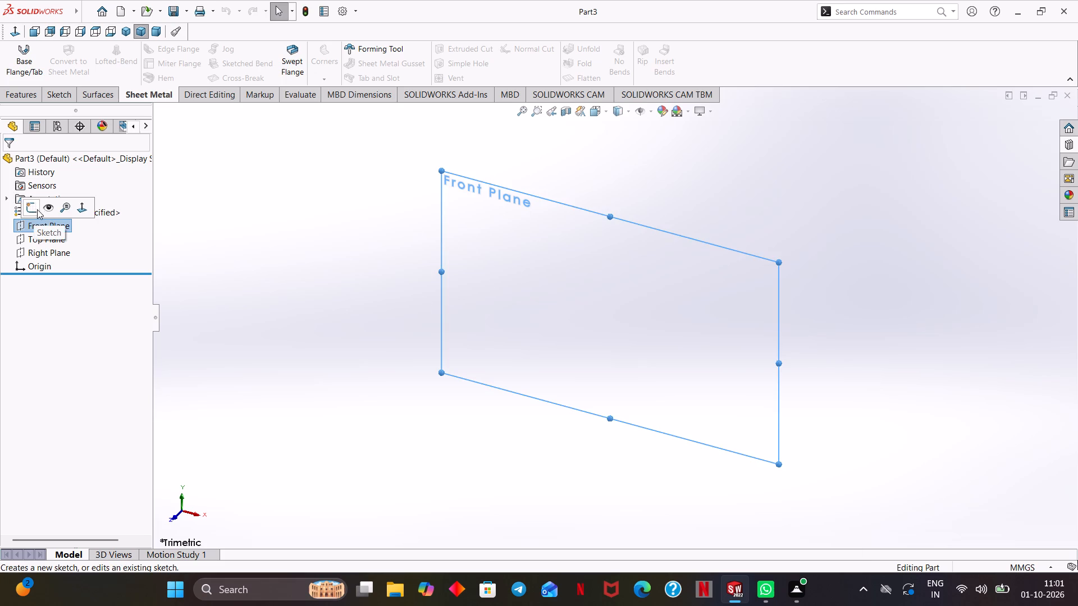
{"action": "left_click", "coordinate": [37, 209]}
{"action": "left_click", "coordinate": [104, 62]}
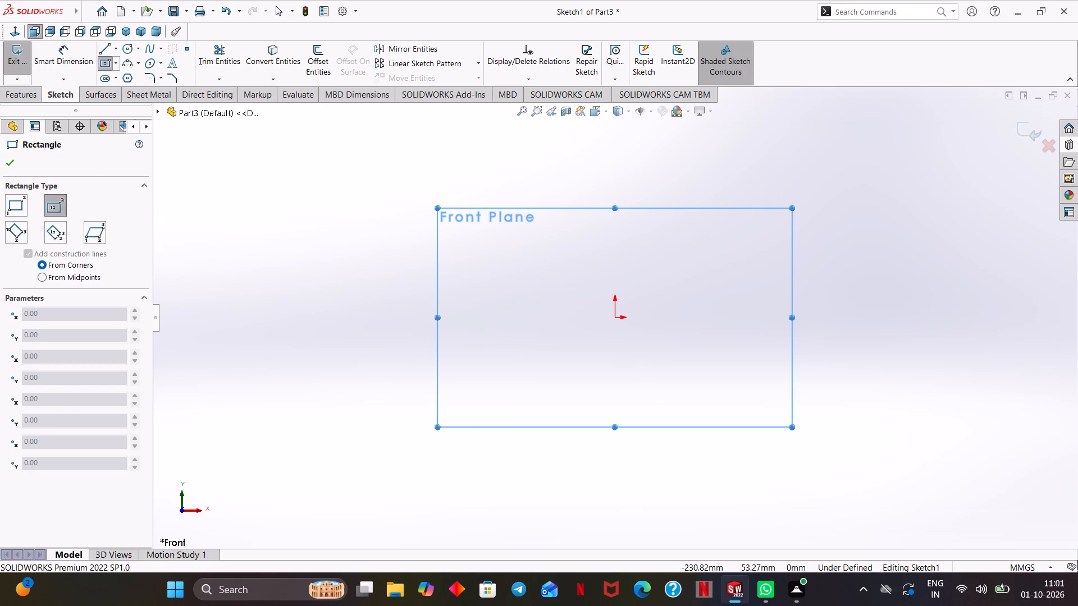
{"action": "left_click", "coordinate": [117, 66]}
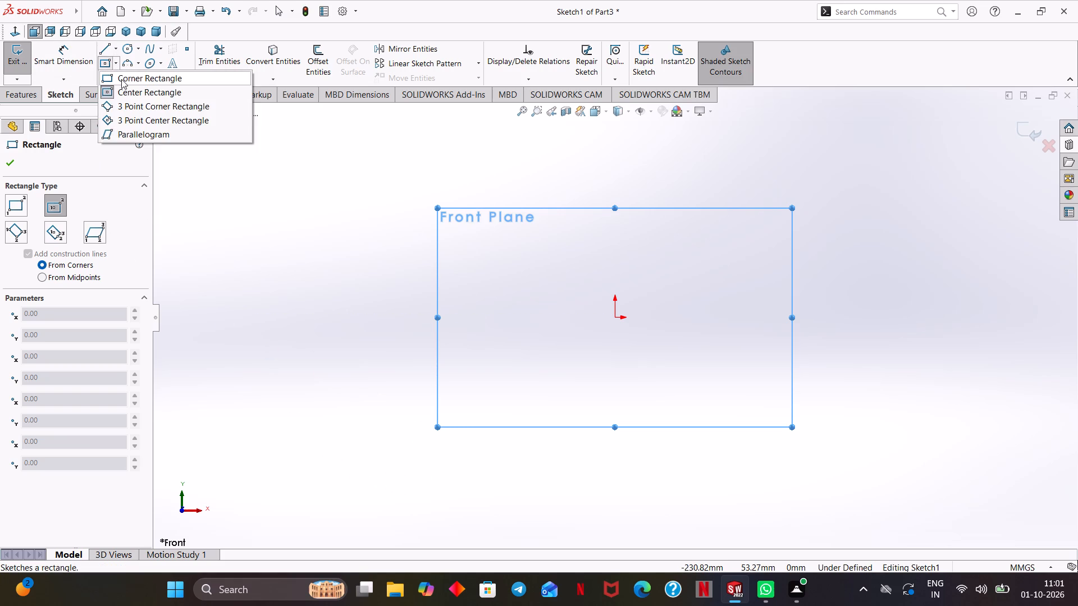
{"action": "left_click", "coordinate": [124, 80]}
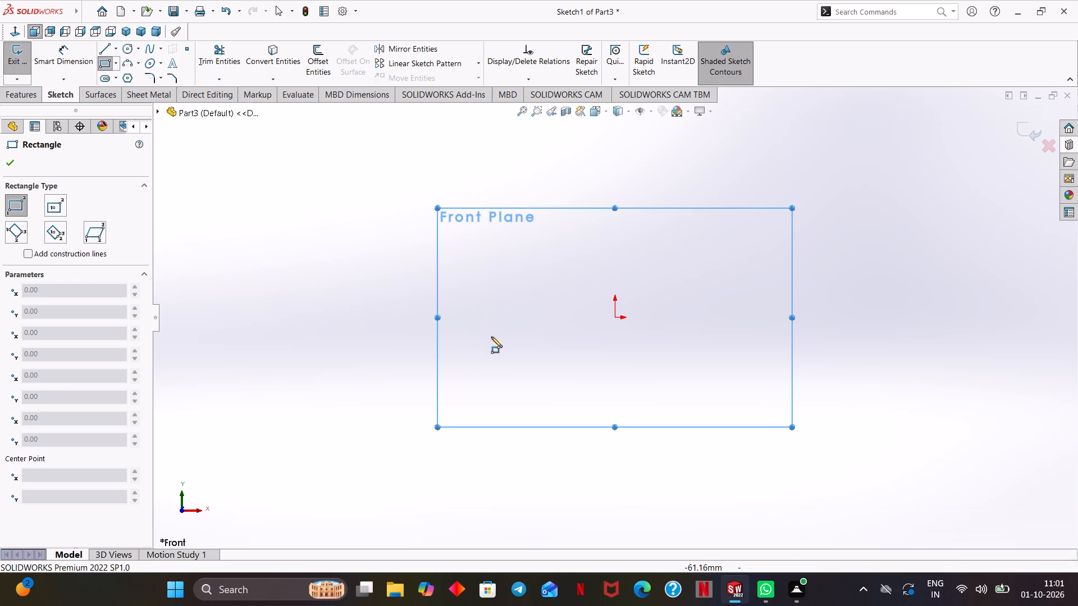
{"action": "left_click", "coordinate": [483, 318]}
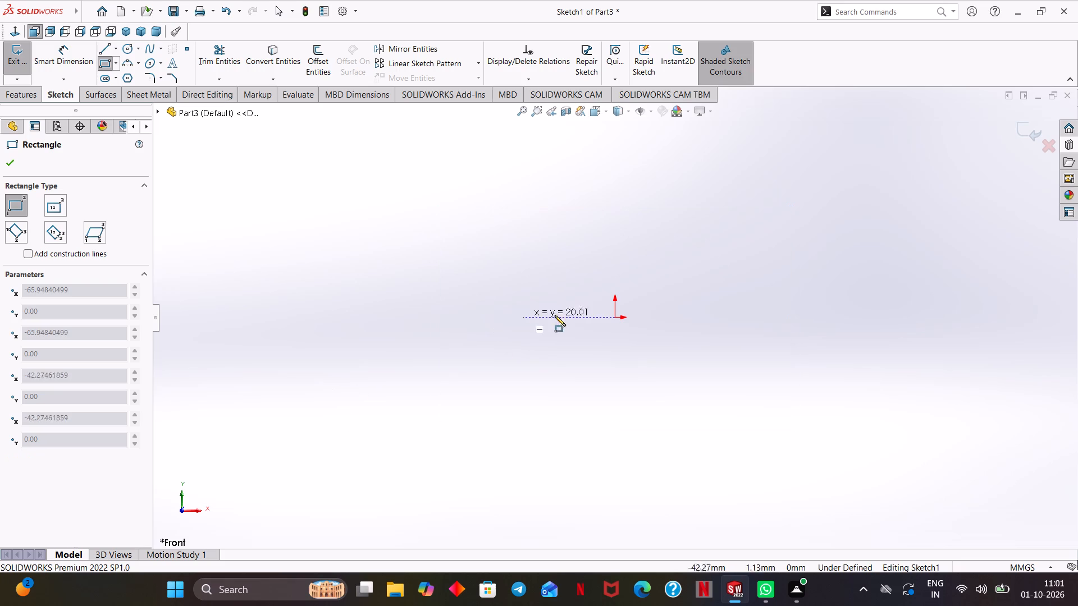
{"action": "scroll", "coordinate": [712, 150], "scroll_direction": "up", "scroll_amount": 1}
{"action": "left_click", "coordinate": [707, 153]}
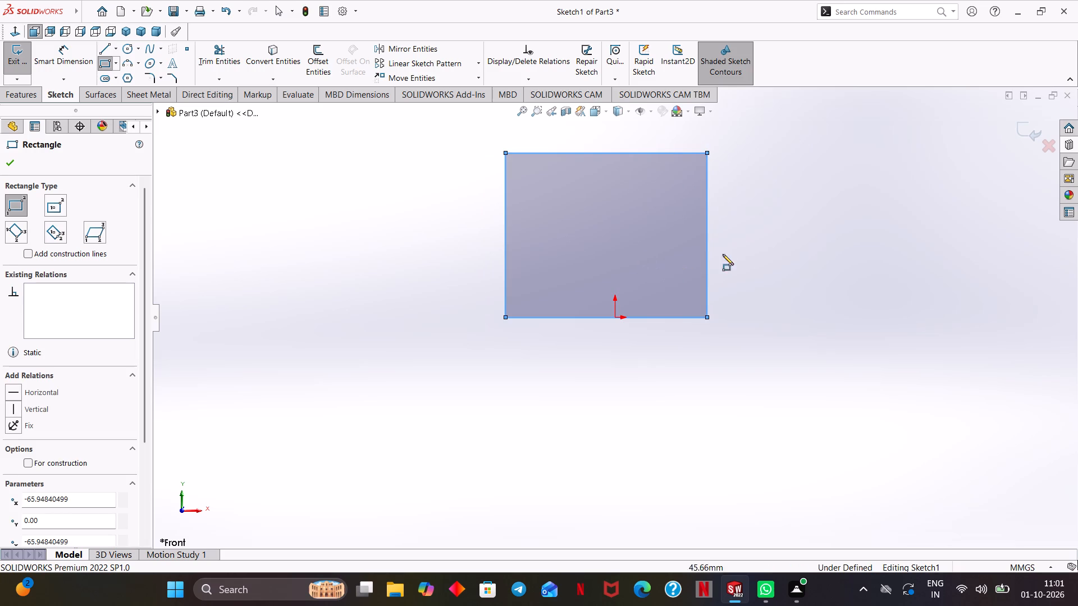
{"action": "middle_click_drag", "start_coordinate": [759, 236], "coordinate": [746, 296], "text": "ctrl"}
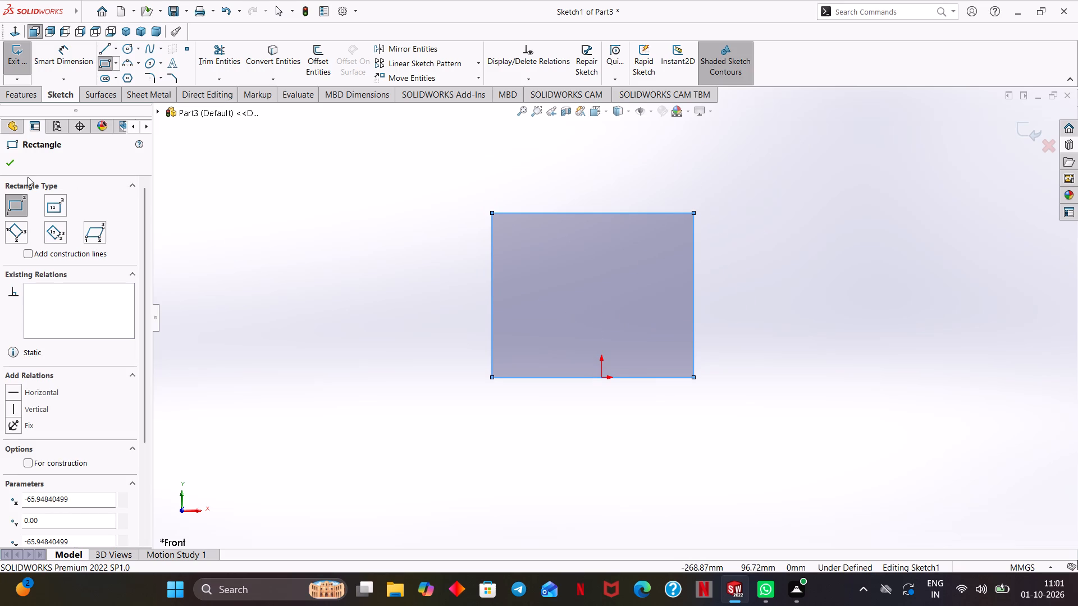
{"action": "left_click", "coordinate": [11, 162]}
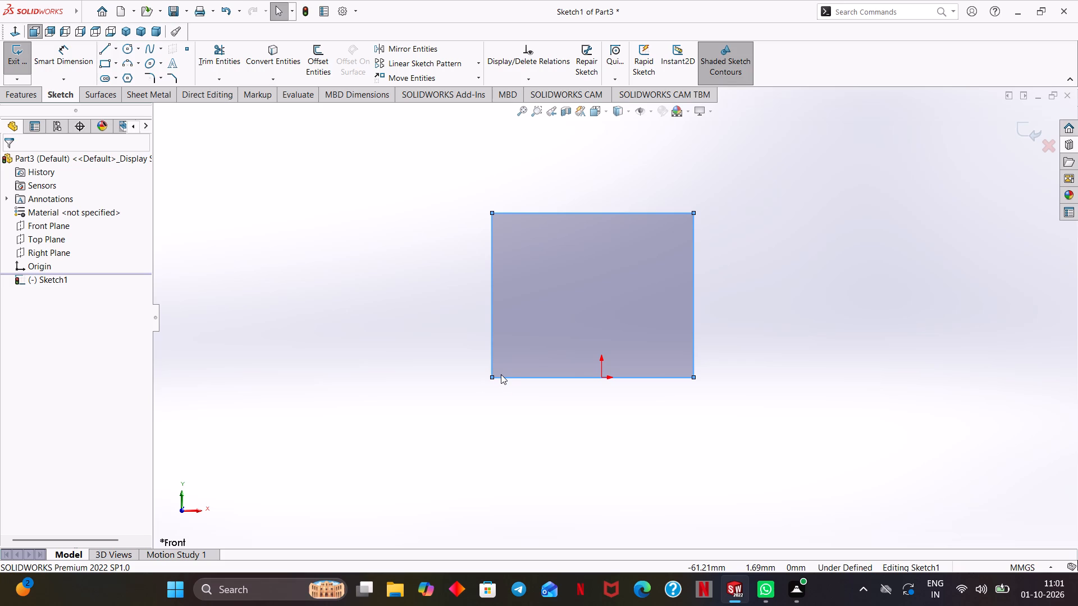
Add a Midpoint relation between the origin and the rectangle's bottom edge.
{"action": "scroll", "coordinate": [760, 341], "scroll_direction": "down", "scroll_amount": 1}
{"action": "left_click", "coordinate": [760, 341]}
{"action": "middle_click_drag", "start_coordinate": [771, 374], "coordinate": [824, 365], "text": "ctrl"}
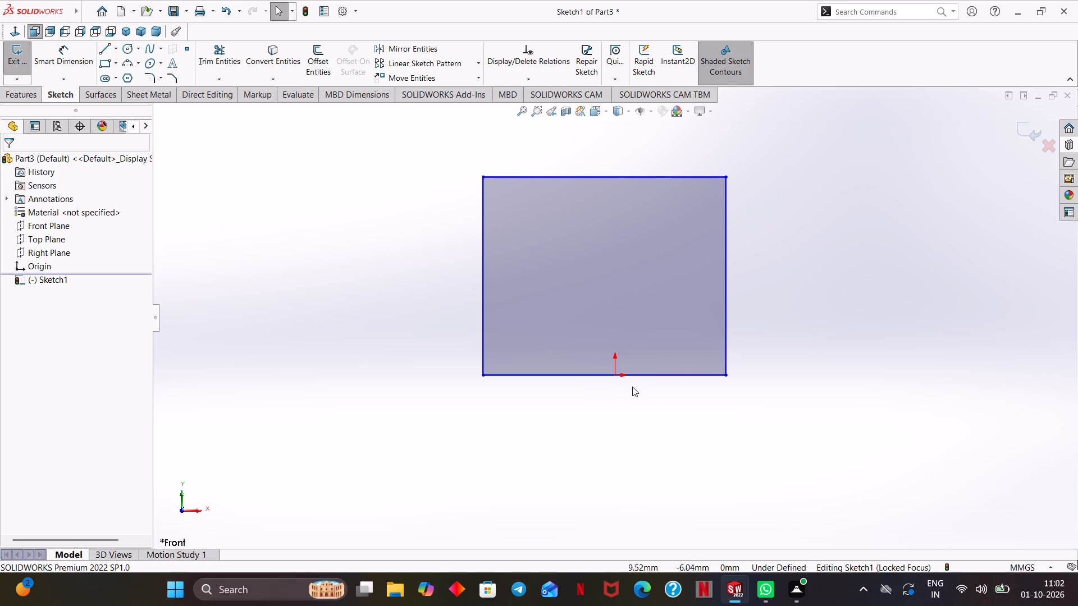
{"action": "left_click", "coordinate": [616, 376], "text": "shift"}
{"action": "left_click", "coordinate": [660, 377], "text": "shift"}
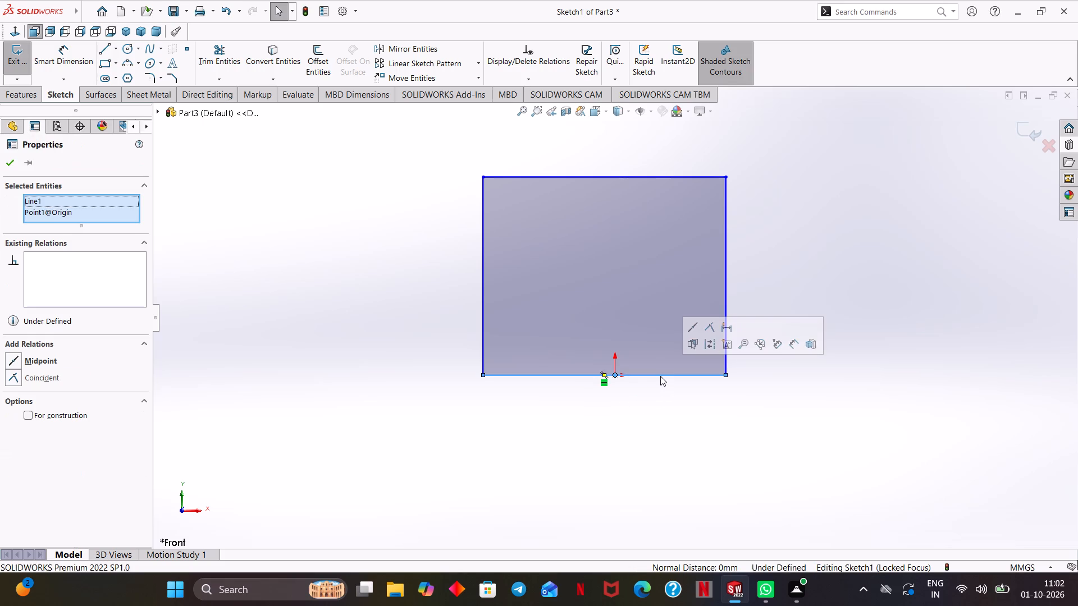
{"action": "left_click", "coordinate": [691, 328]}
{"action": "left_click", "coordinate": [779, 396]}
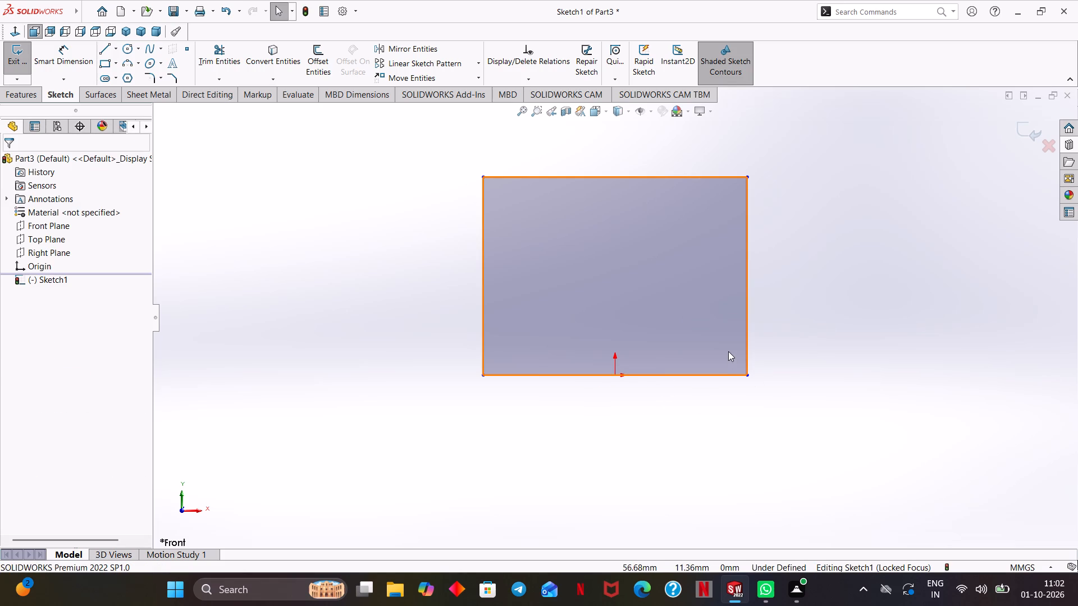
Dimension the rectangle's top edge to a width of 80 mm.
{"action": "scroll", "coordinate": [695, 297], "scroll_direction": "down", "scroll_amount": 1}
{"action": "middle_click_drag", "start_coordinate": [865, 301], "coordinate": [870, 394], "text": "ctrl"}
{"action": "left_click", "coordinate": [56, 47]}
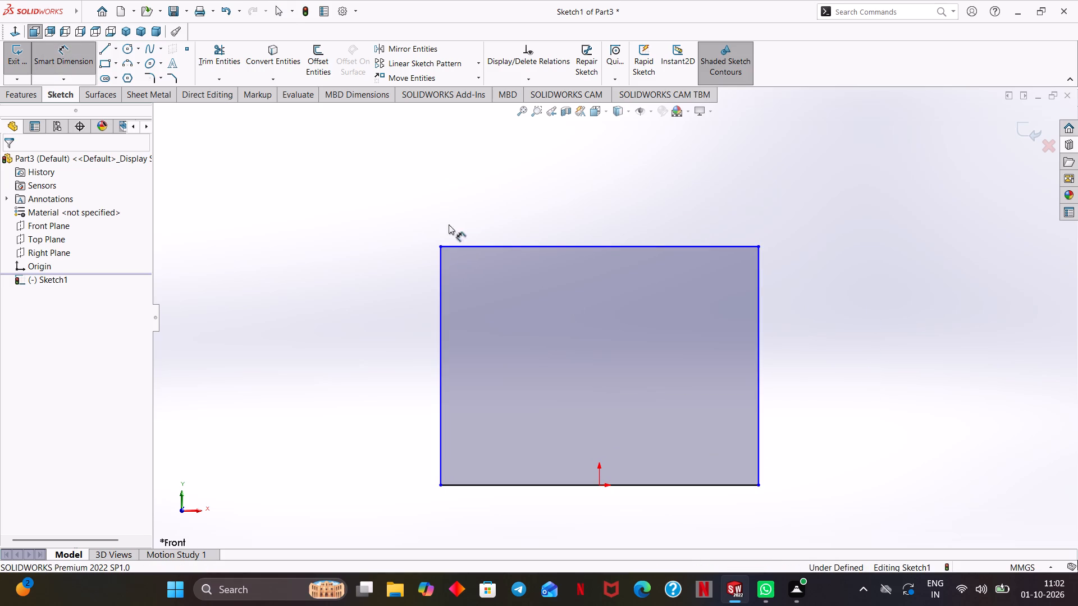
{"action": "left_click", "coordinate": [623, 244]}
{"action": "left_click", "coordinate": [592, 219]}
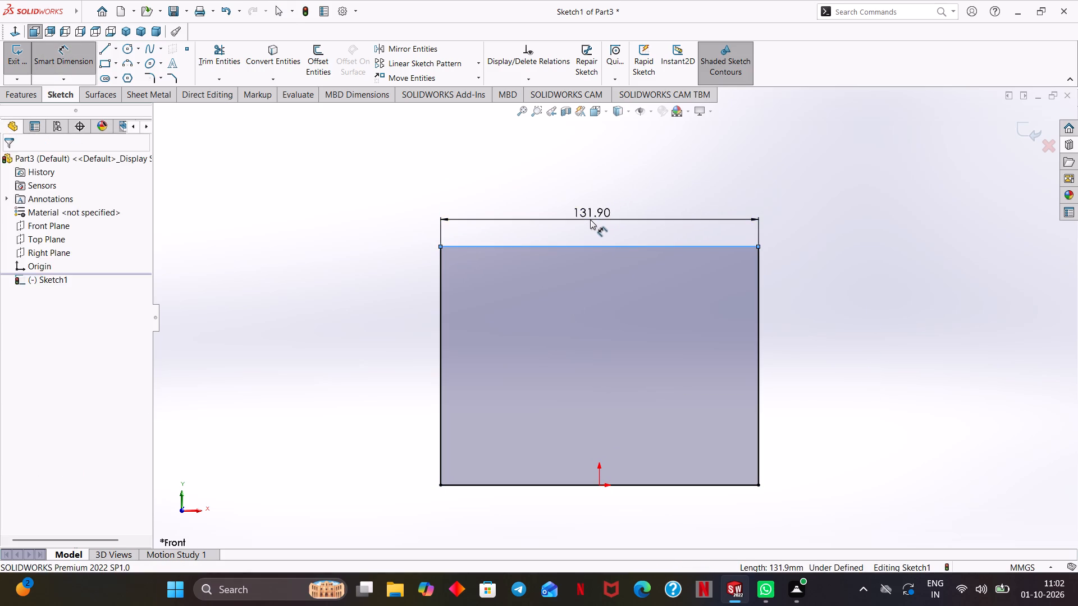
{"action": "type", "text": "80"}
{"action": "key", "text": "Return"}
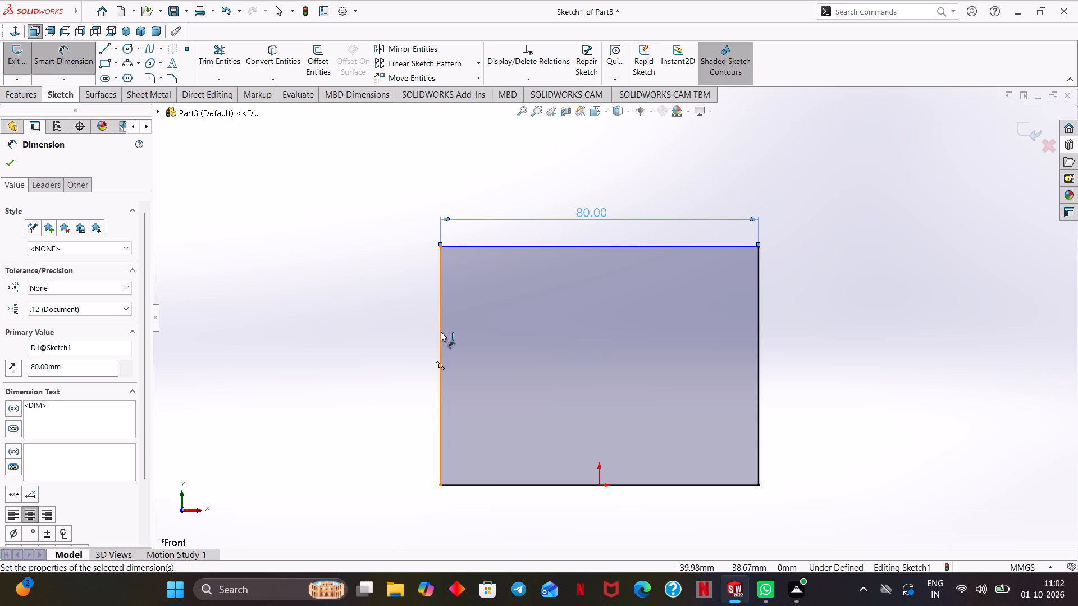
Dimension the rectangle's left vertical edge to a height of 100 mm.
{"action": "left_click", "coordinate": [441, 332]}
{"action": "left_click", "coordinate": [398, 341]}
{"action": "type", "text": "100"}
{"action": "key", "text": "Return"}
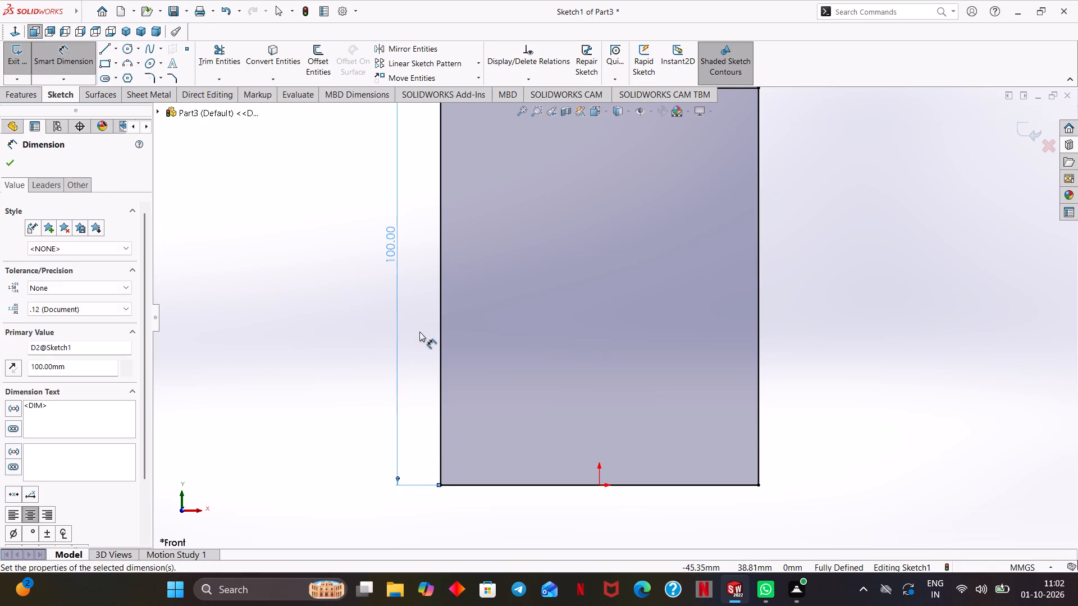
{"action": "scroll", "coordinate": [419, 336], "scroll_direction": "up", "scroll_amount": 2}
{"action": "middle_click_drag", "start_coordinate": [394, 313], "coordinate": [369, 383], "text": "ctrl"}
{"action": "scroll", "coordinate": [369, 383], "scroll_direction": "up", "scroll_amount": 1, "text": "ctrl"}
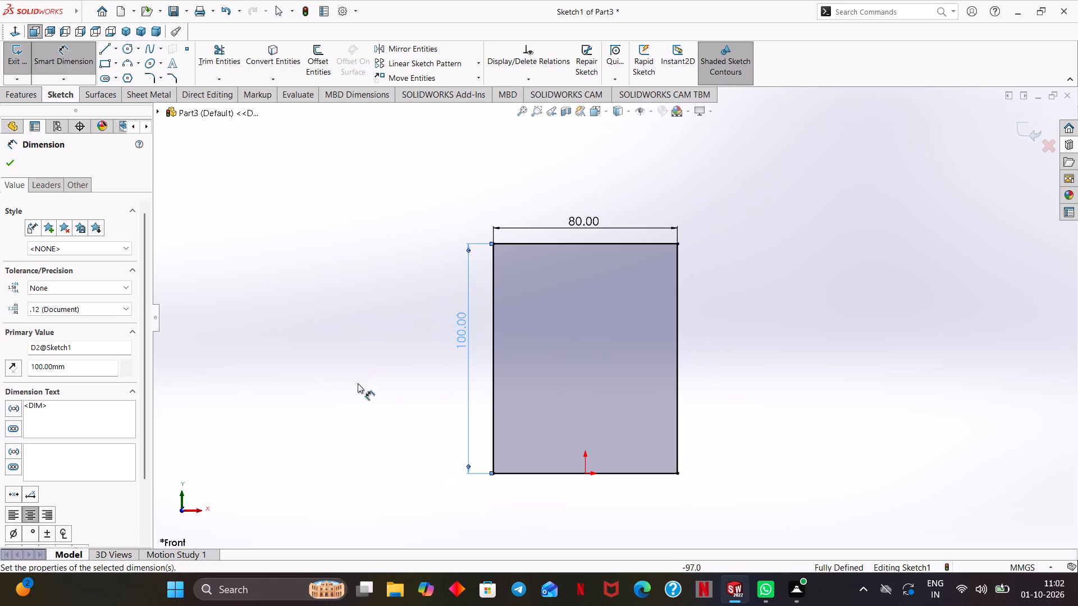
{"action": "left_click", "coordinate": [11, 167]}
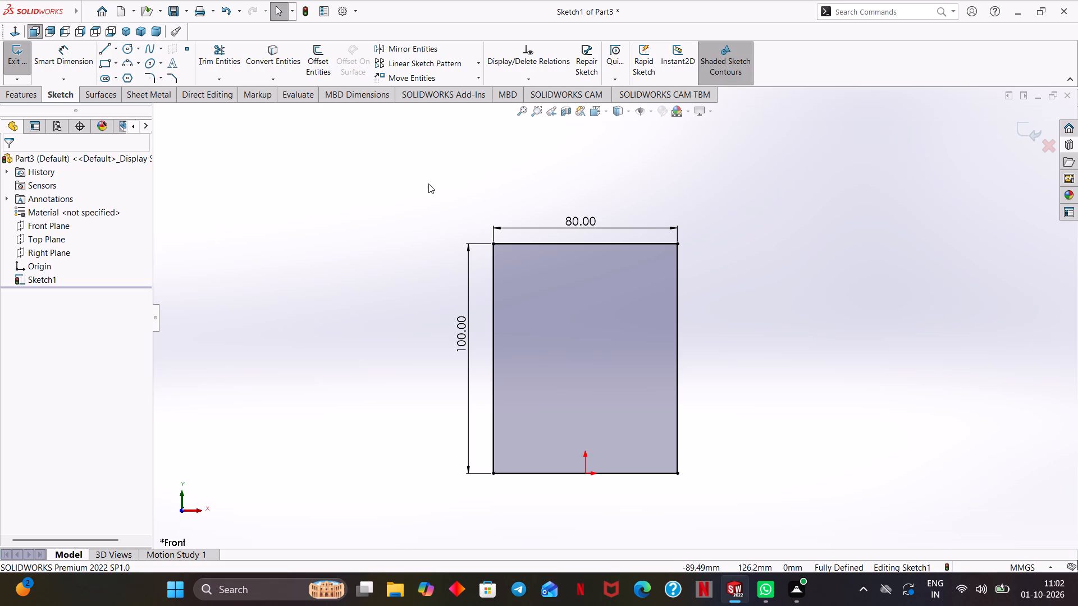
Draw a vertical centerline from the origin to the midpoint of the rectangle's top edge.
{"action": "left_click", "coordinate": [725, 254]}
{"action": "scroll", "coordinate": [718, 258], "scroll_direction": "down", "scroll_amount": 1}
{"action": "middle_click_drag", "start_coordinate": [784, 305], "coordinate": [796, 290], "text": "ctrl"}
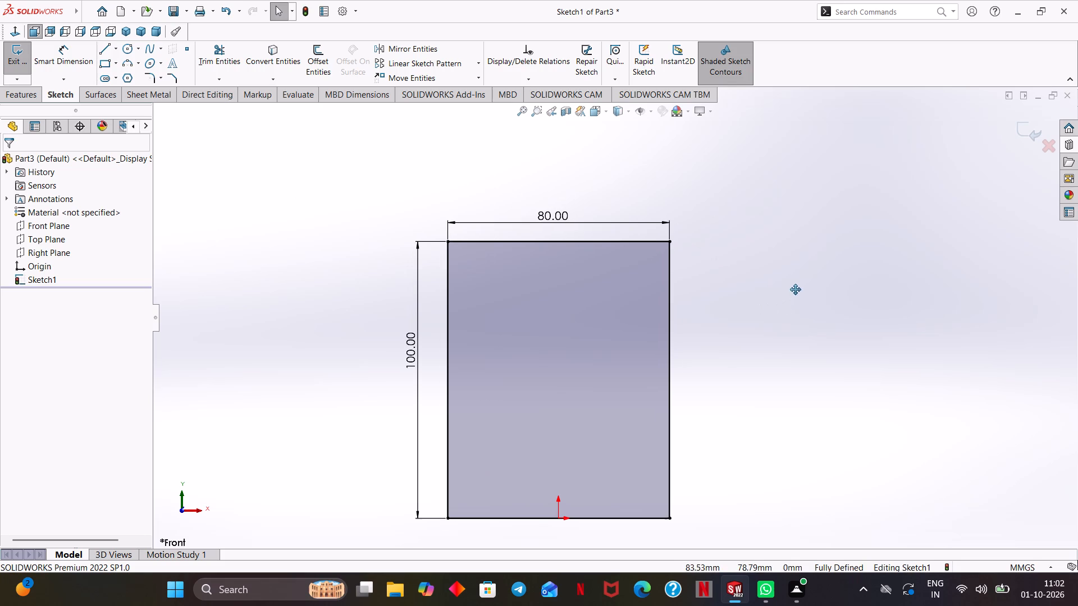
{"action": "middle_click_drag", "start_coordinate": [796, 290], "coordinate": [808, 265], "text": "ctrl"}
{"action": "left_click", "coordinate": [116, 53]}
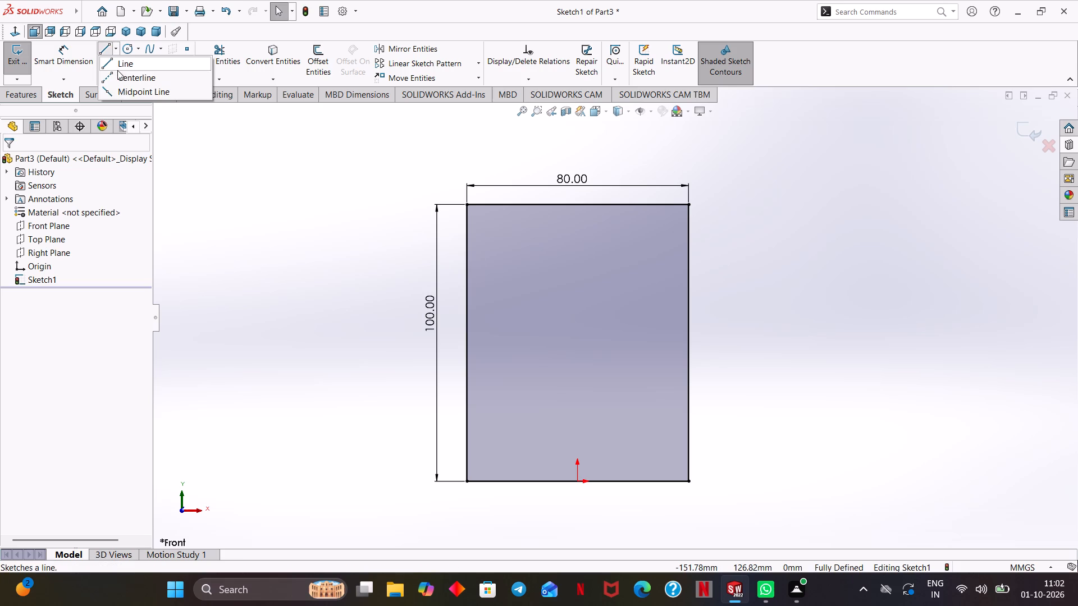
{"action": "left_click", "coordinate": [117, 76]}
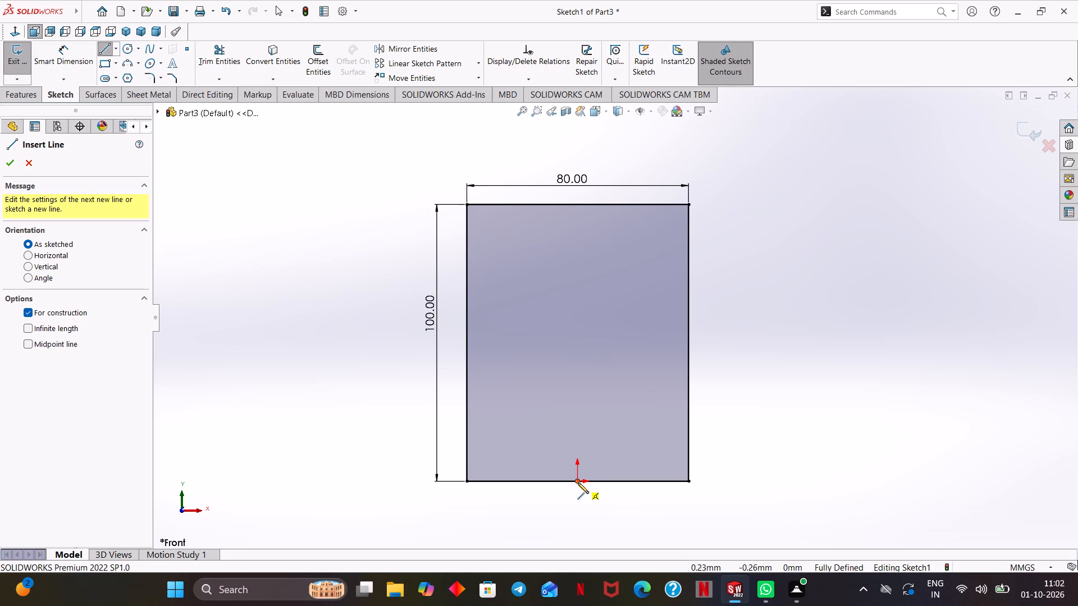
{"action": "left_click", "coordinate": [577, 481]}
{"action": "left_click", "coordinate": [576, 204]}
{"action": "right_click", "coordinate": [620, 256]}
{"action": "left_click", "coordinate": [646, 265]}
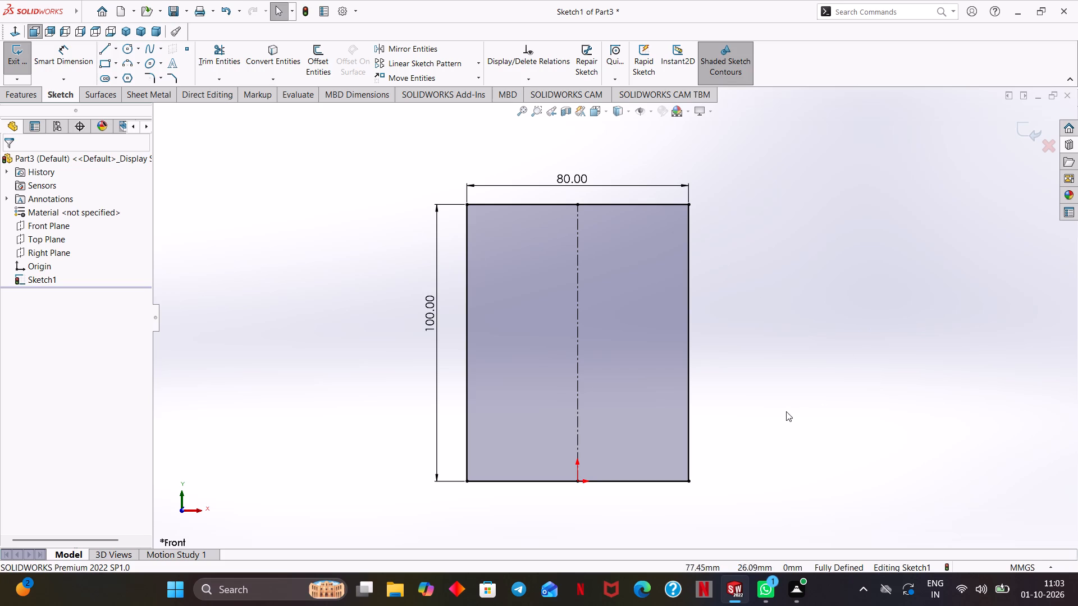
Draw a horizontal centerline across the full rectangle width, about 10 mm above its bottom edge.
{"action": "left_click", "coordinate": [117, 52]}
{"action": "left_click", "coordinate": [119, 76]}
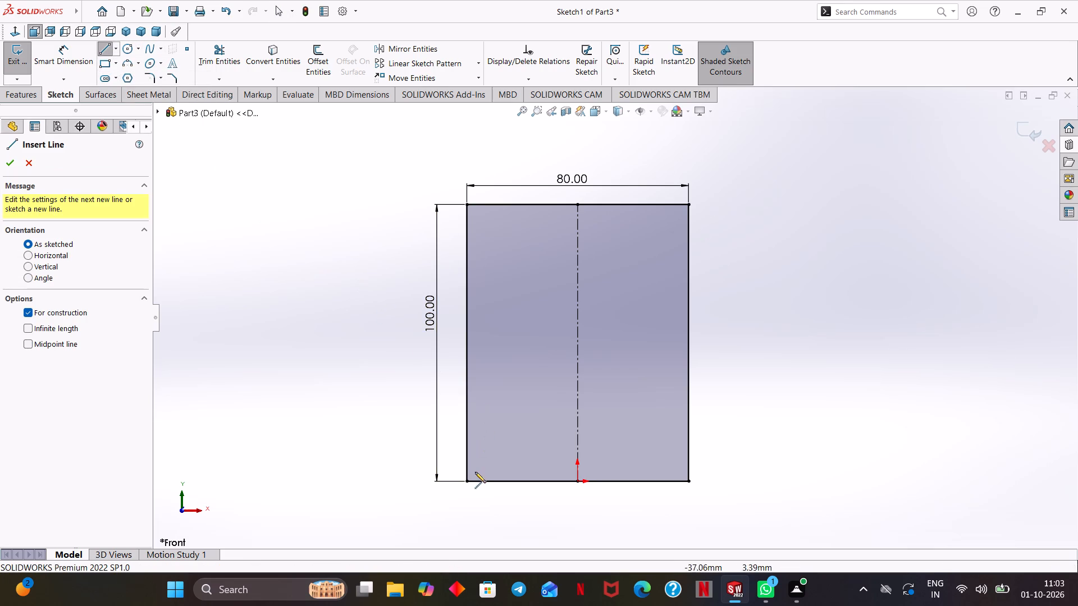
{"action": "left_click", "coordinate": [467, 452]}
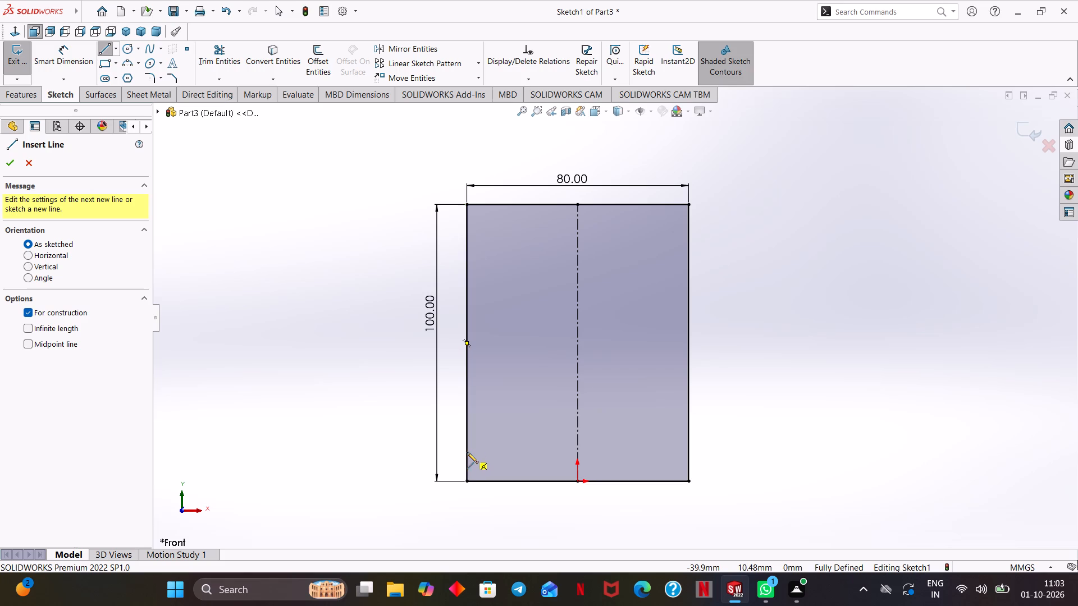
{"action": "left_click", "coordinate": [688, 452]}
{"action": "right_click", "coordinate": [733, 424]}
{"action": "left_click", "coordinate": [765, 430]}
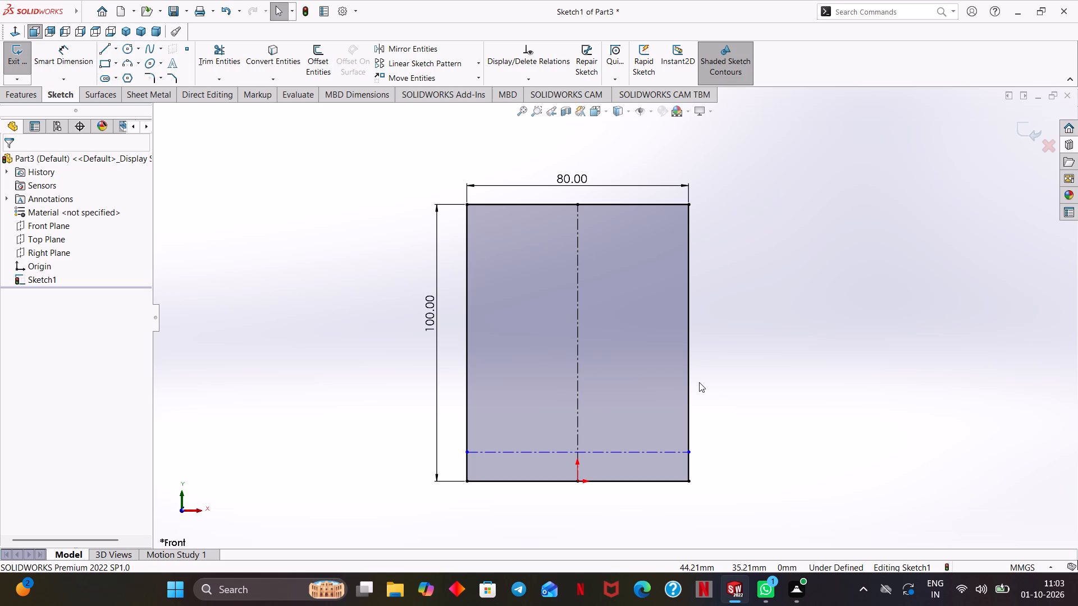
{"action": "left_click", "coordinate": [749, 411]}
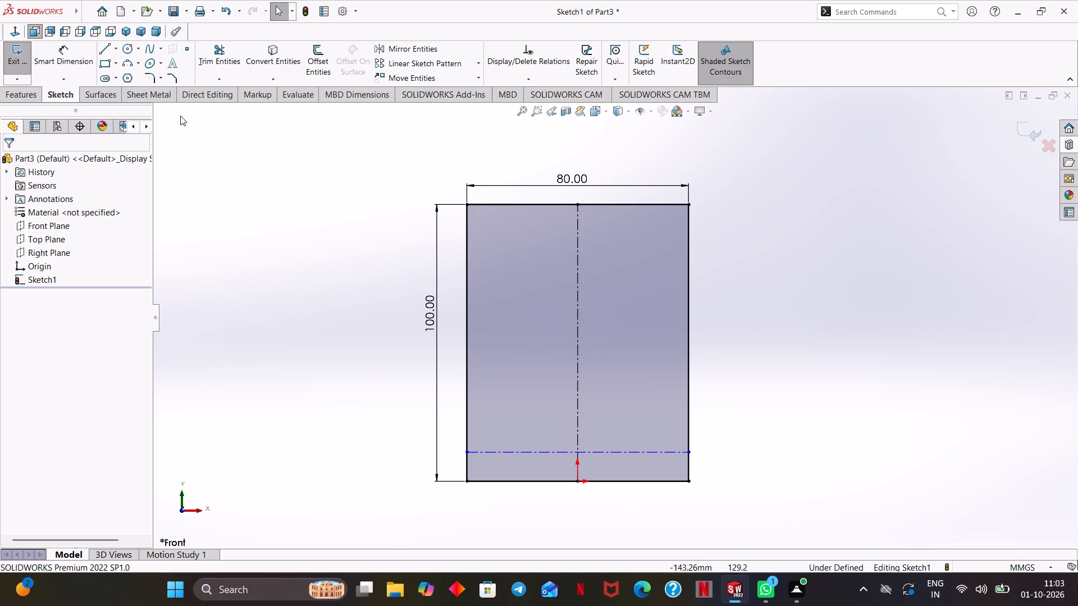
Sketch a centerpoint arc open at the bottom, radius about 25.8 mm, centered on the vertical centerline about 60.5 mm above the origin.
{"action": "left_click", "coordinate": [140, 63]}
{"action": "left_click", "coordinate": [140, 77]}
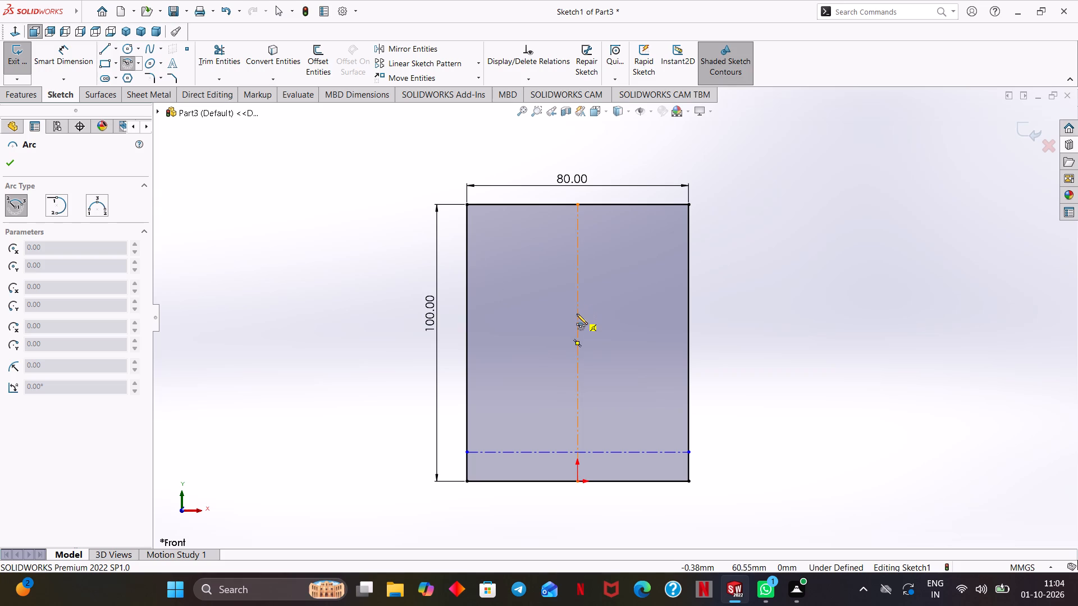
{"action": "left_click", "coordinate": [577, 314]}
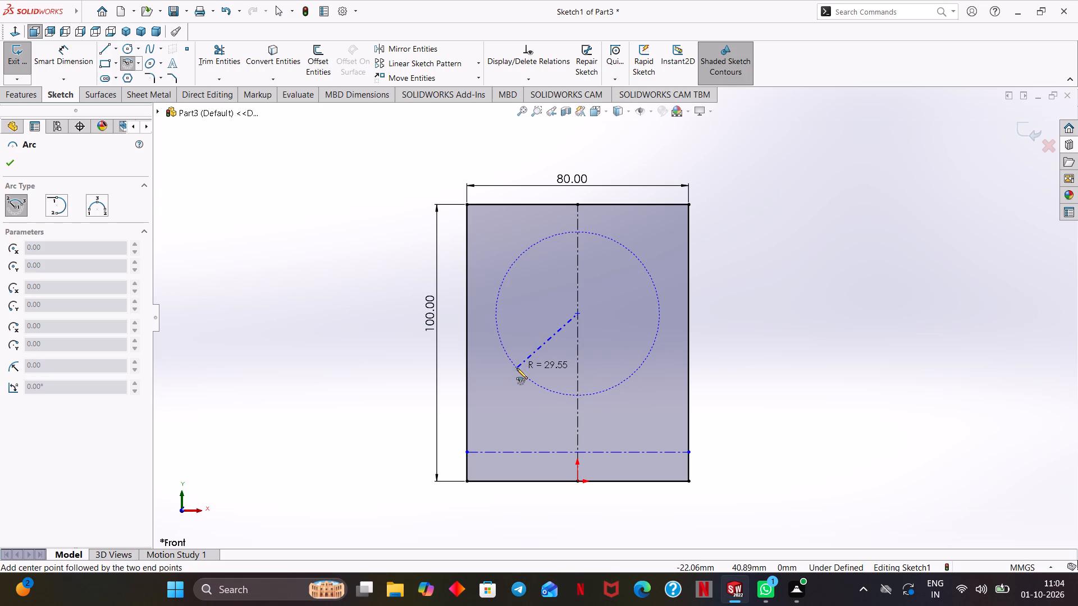
{"action": "left_click", "coordinate": [517, 351]}
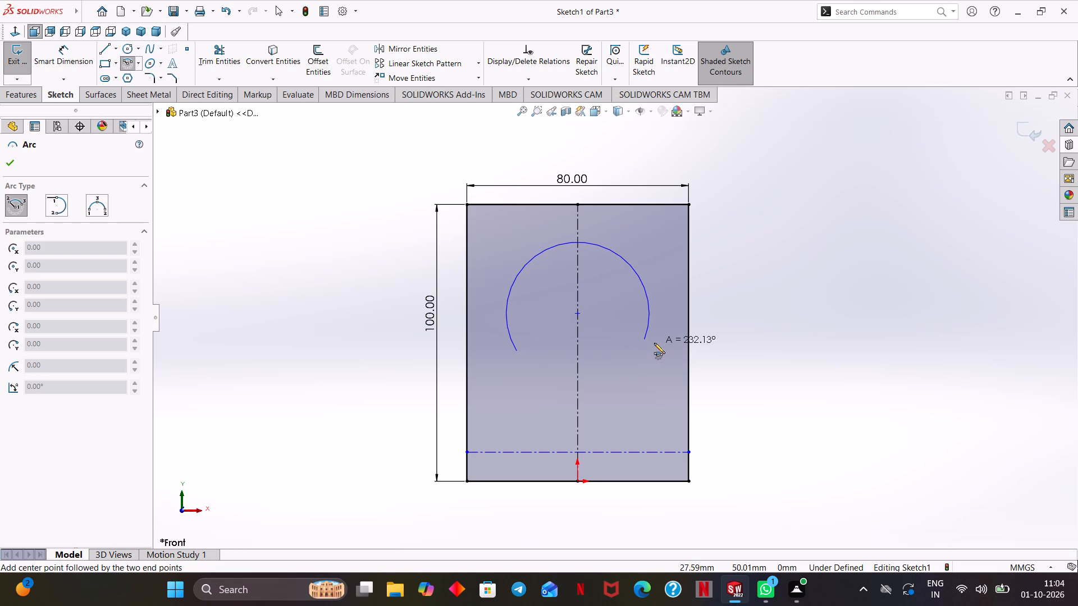
{"action": "left_click", "coordinate": [646, 359]}
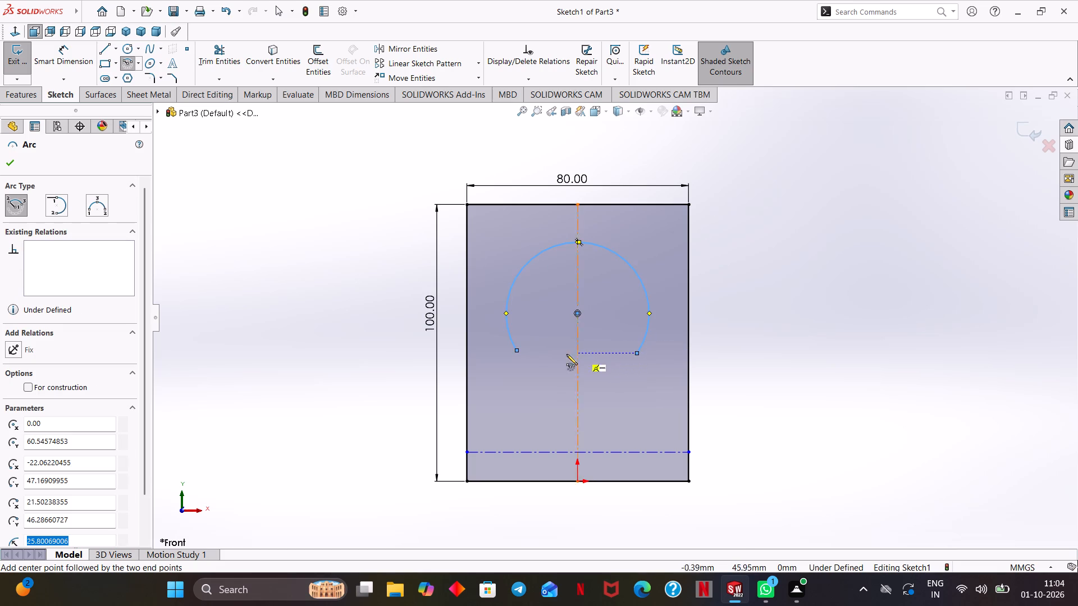
{"action": "right_click", "coordinate": [757, 296]}
{"action": "left_click", "coordinate": [791, 308]}
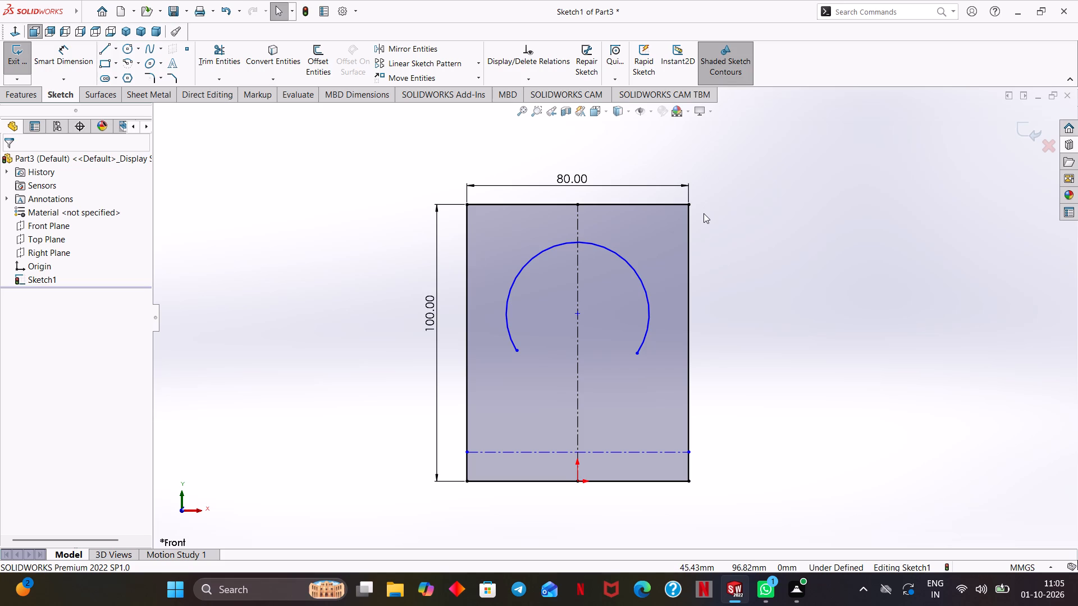
Close the arc's open bottom with two vertical lines, about 12.5 mm and 13.6 mm long, joined by a horizontal line.
{"action": "key", "text": "l"}
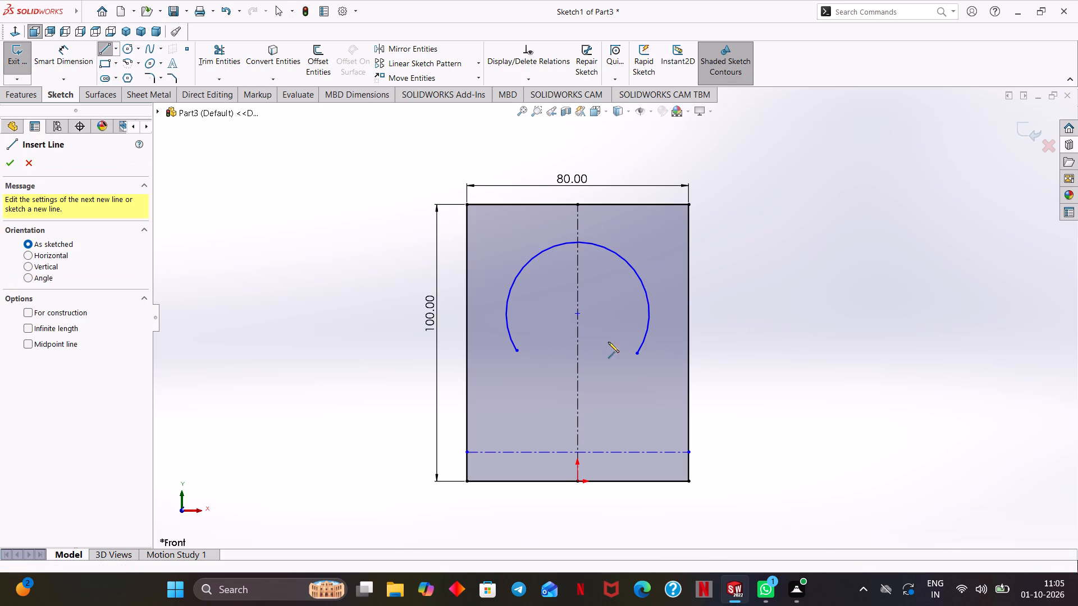
{"action": "left_click", "coordinate": [637, 352]}
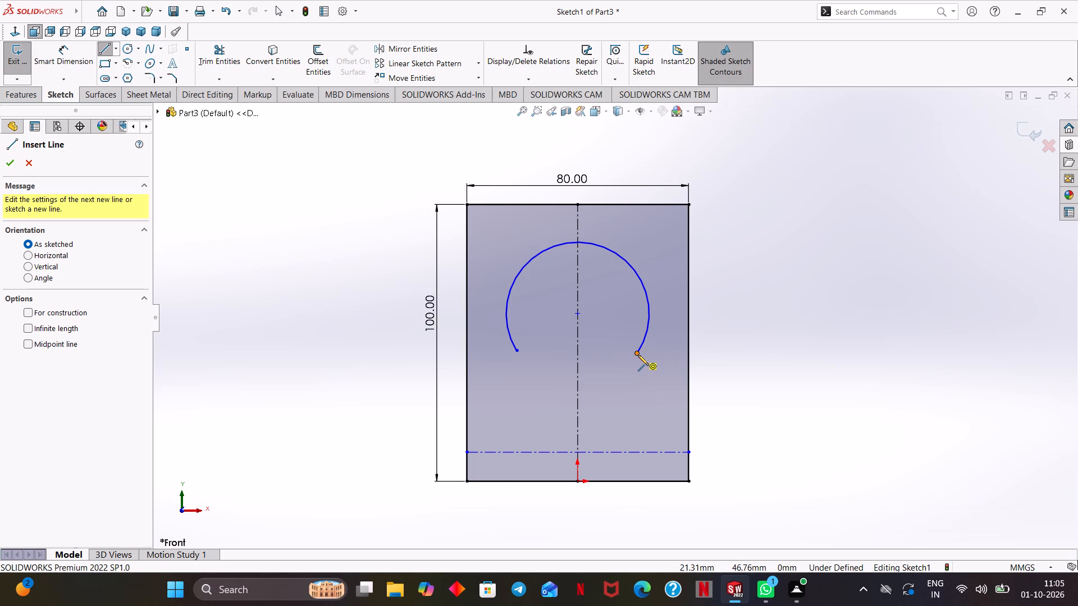
{"action": "left_click", "coordinate": [638, 388]}
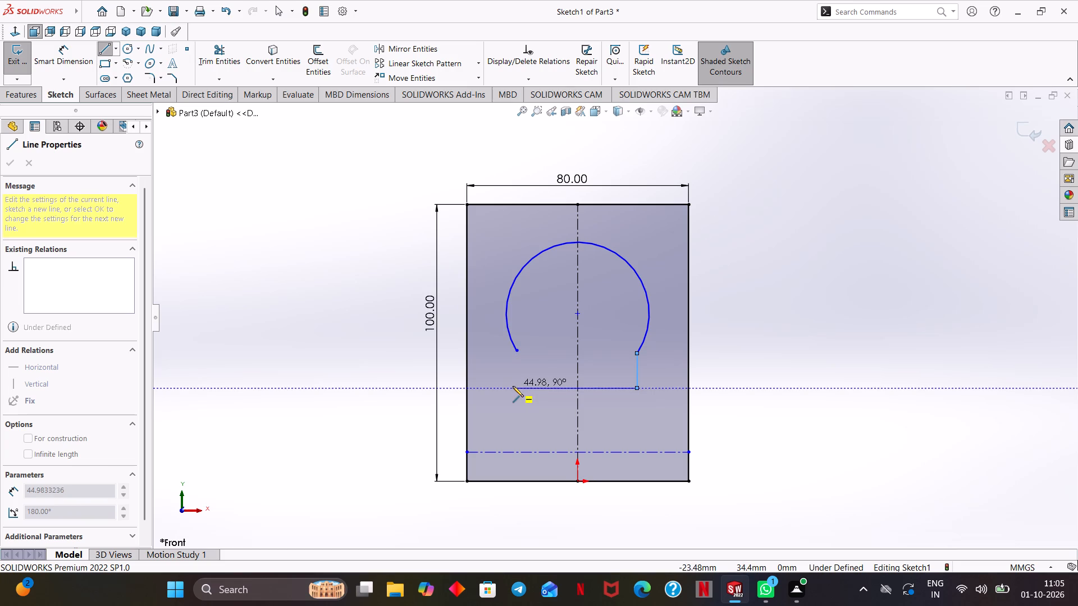
{"action": "left_click", "coordinate": [516, 387]}
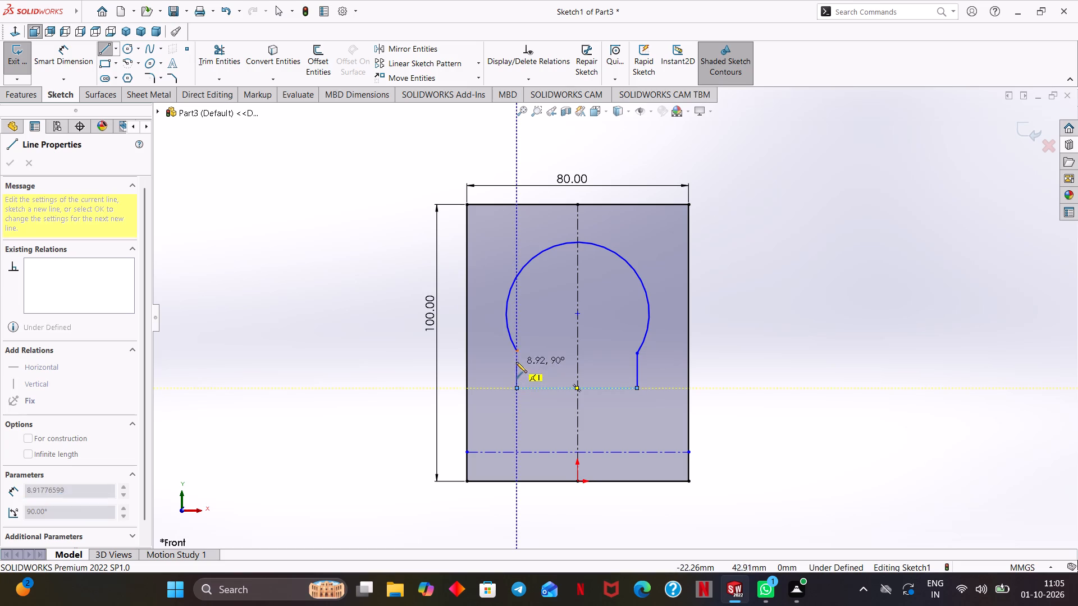
{"action": "left_click", "coordinate": [516, 349]}
{"action": "right_click", "coordinate": [759, 319]}
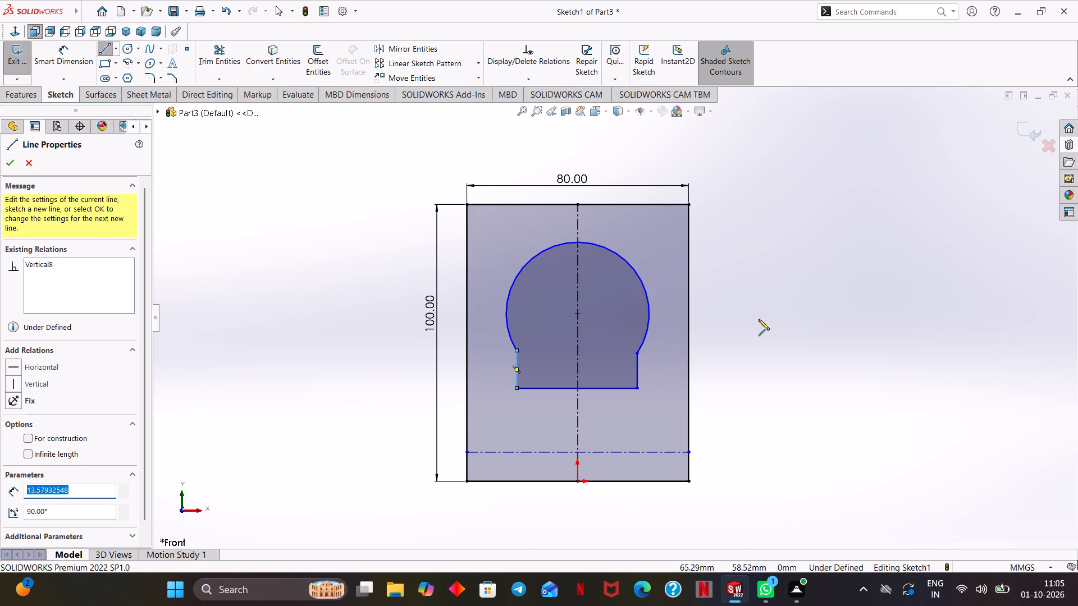
{"action": "left_click", "coordinate": [783, 329]}
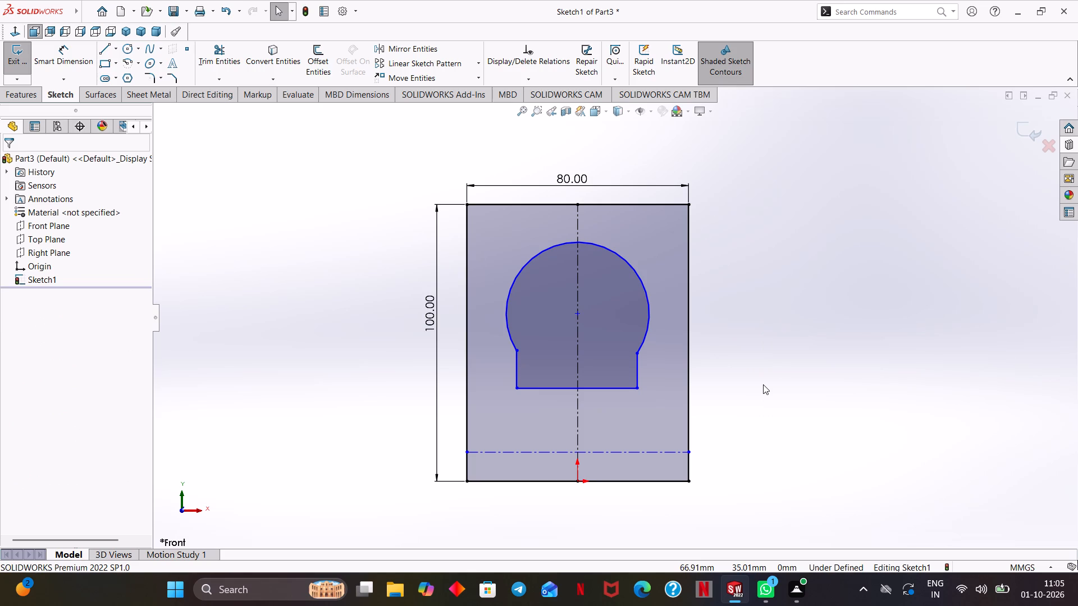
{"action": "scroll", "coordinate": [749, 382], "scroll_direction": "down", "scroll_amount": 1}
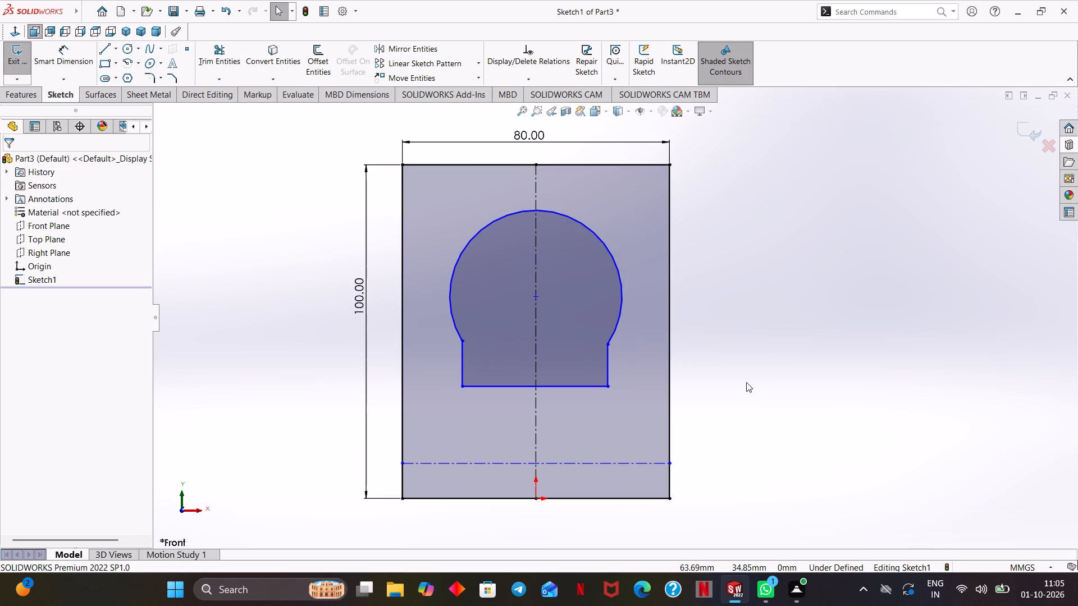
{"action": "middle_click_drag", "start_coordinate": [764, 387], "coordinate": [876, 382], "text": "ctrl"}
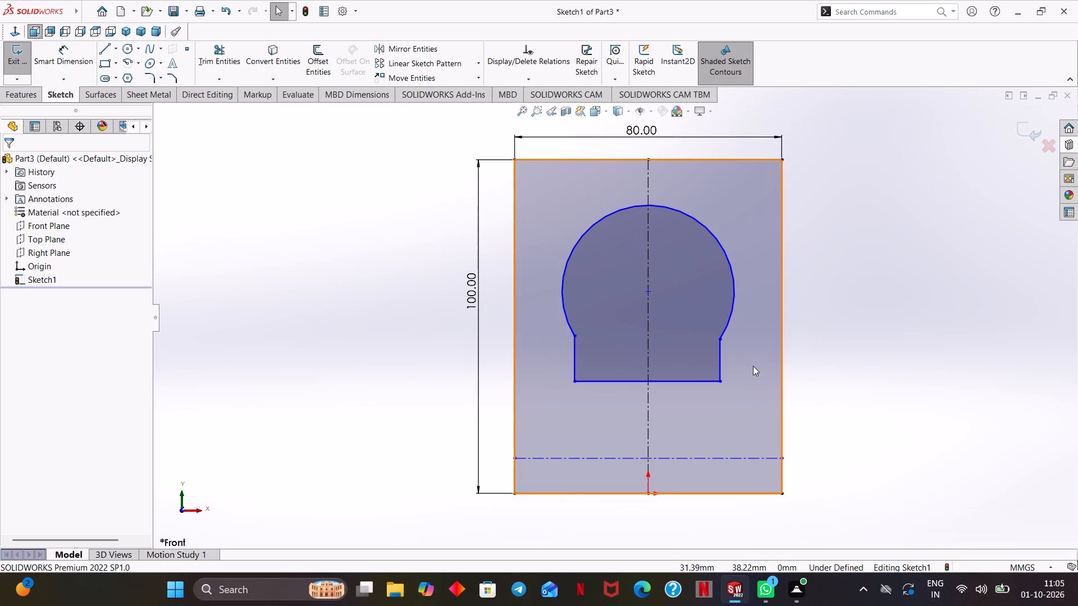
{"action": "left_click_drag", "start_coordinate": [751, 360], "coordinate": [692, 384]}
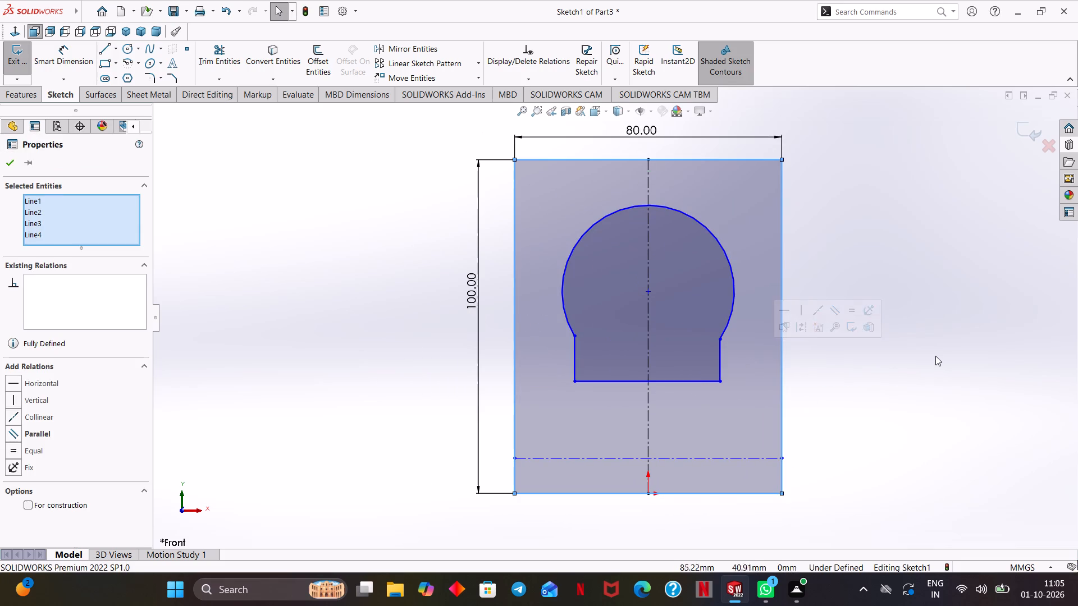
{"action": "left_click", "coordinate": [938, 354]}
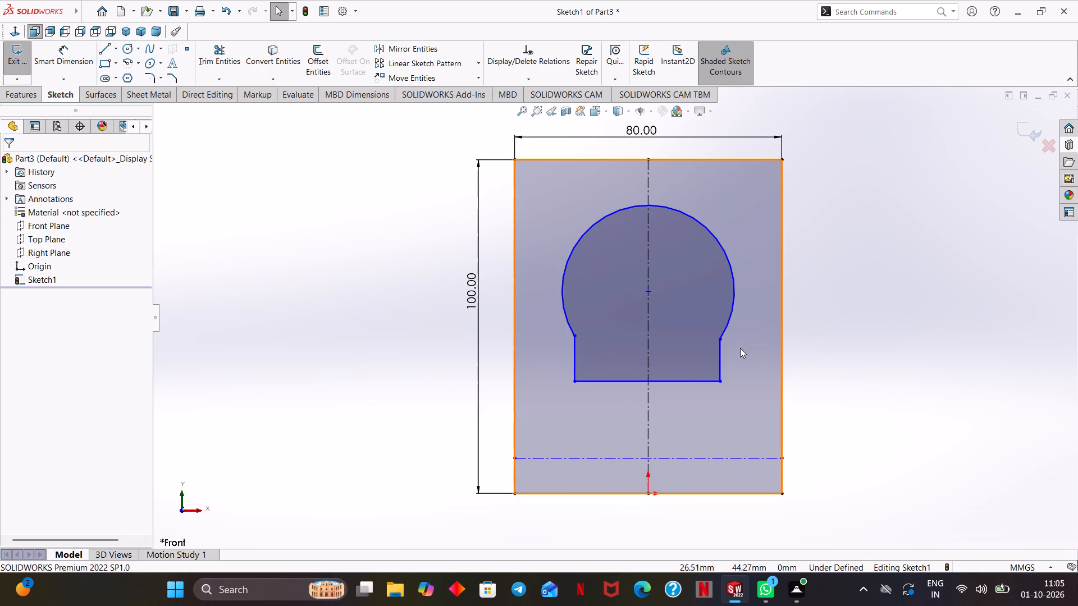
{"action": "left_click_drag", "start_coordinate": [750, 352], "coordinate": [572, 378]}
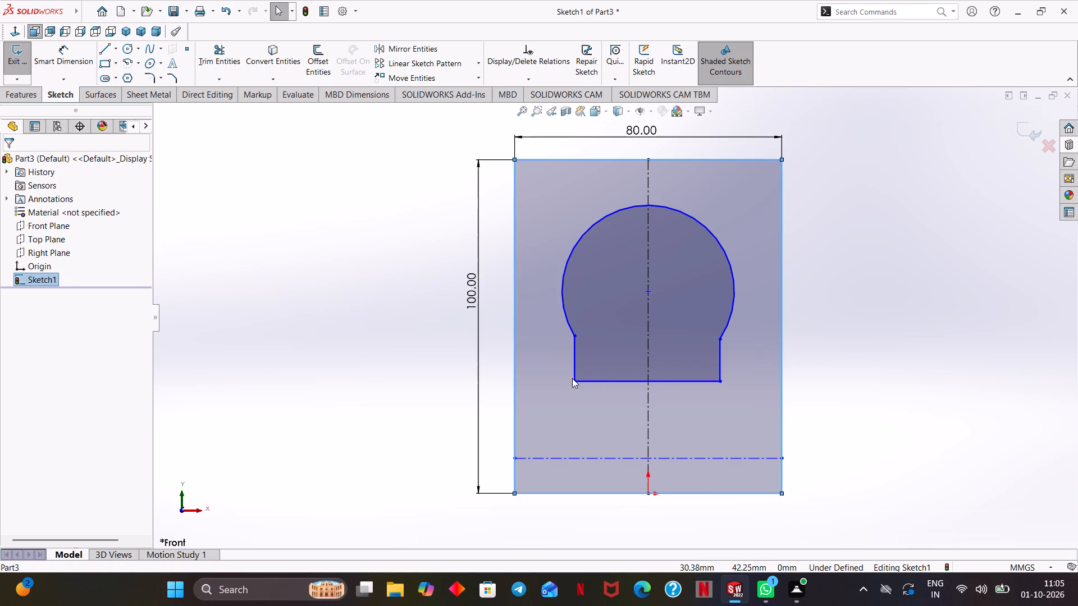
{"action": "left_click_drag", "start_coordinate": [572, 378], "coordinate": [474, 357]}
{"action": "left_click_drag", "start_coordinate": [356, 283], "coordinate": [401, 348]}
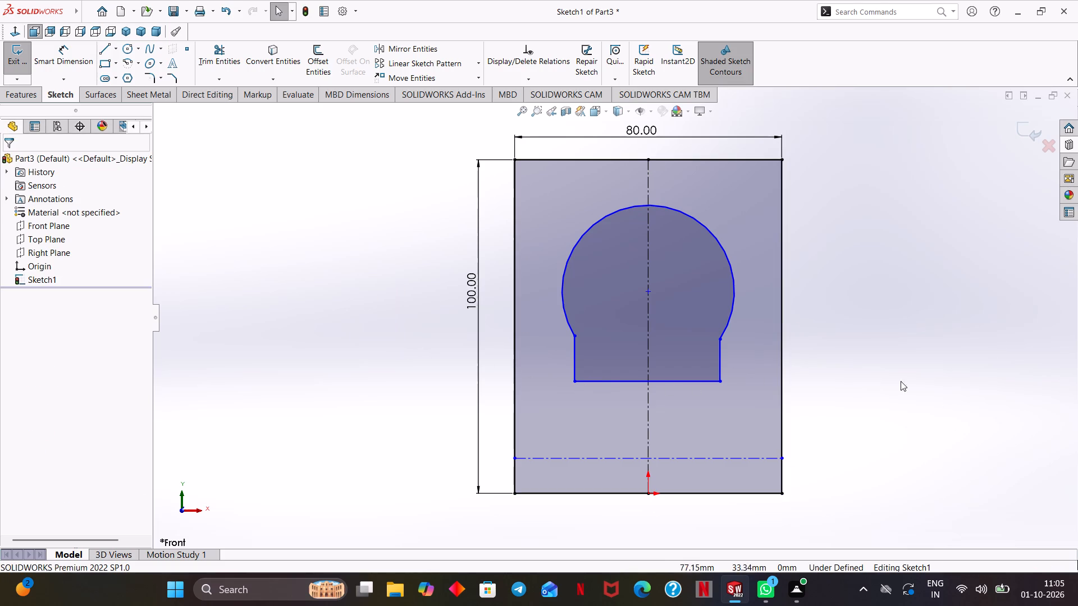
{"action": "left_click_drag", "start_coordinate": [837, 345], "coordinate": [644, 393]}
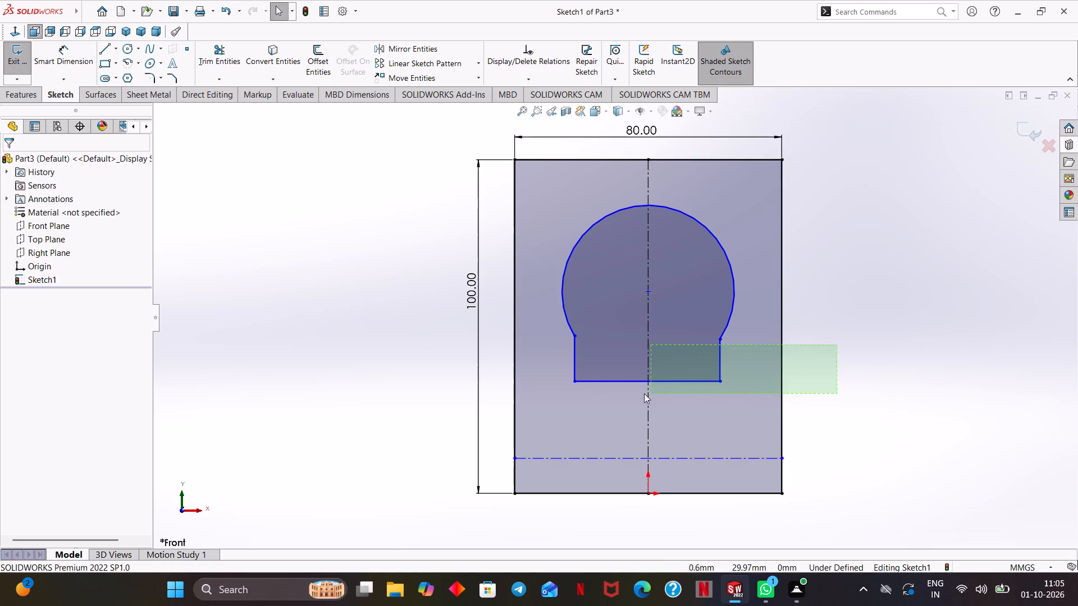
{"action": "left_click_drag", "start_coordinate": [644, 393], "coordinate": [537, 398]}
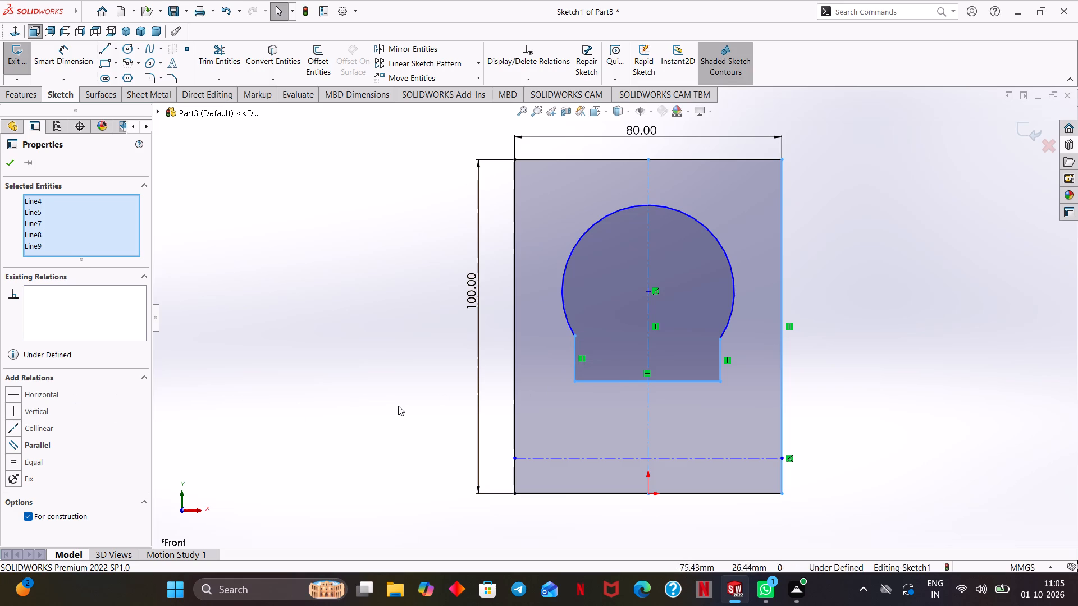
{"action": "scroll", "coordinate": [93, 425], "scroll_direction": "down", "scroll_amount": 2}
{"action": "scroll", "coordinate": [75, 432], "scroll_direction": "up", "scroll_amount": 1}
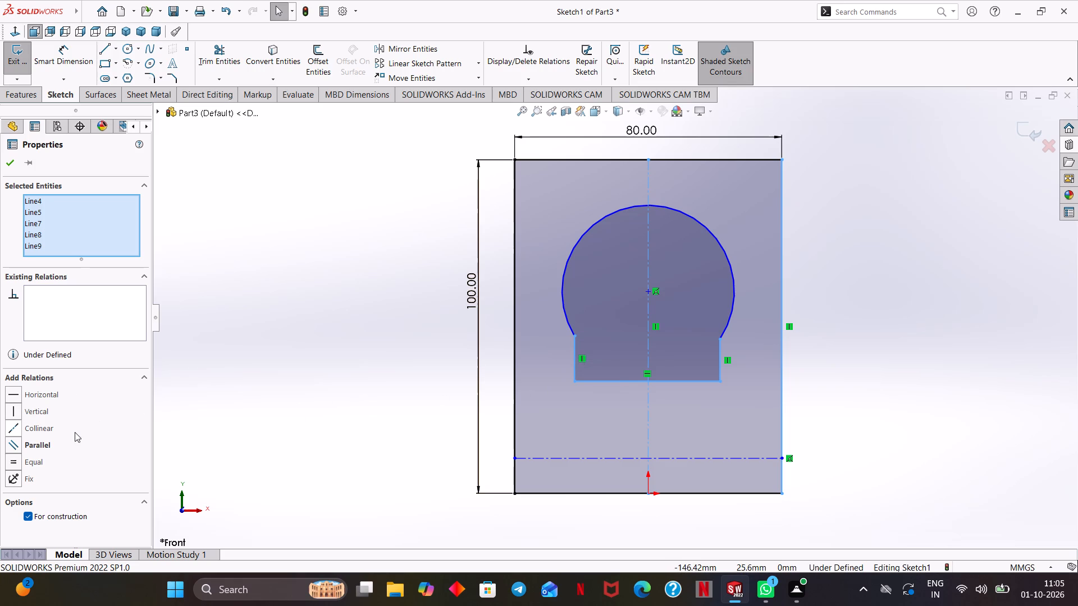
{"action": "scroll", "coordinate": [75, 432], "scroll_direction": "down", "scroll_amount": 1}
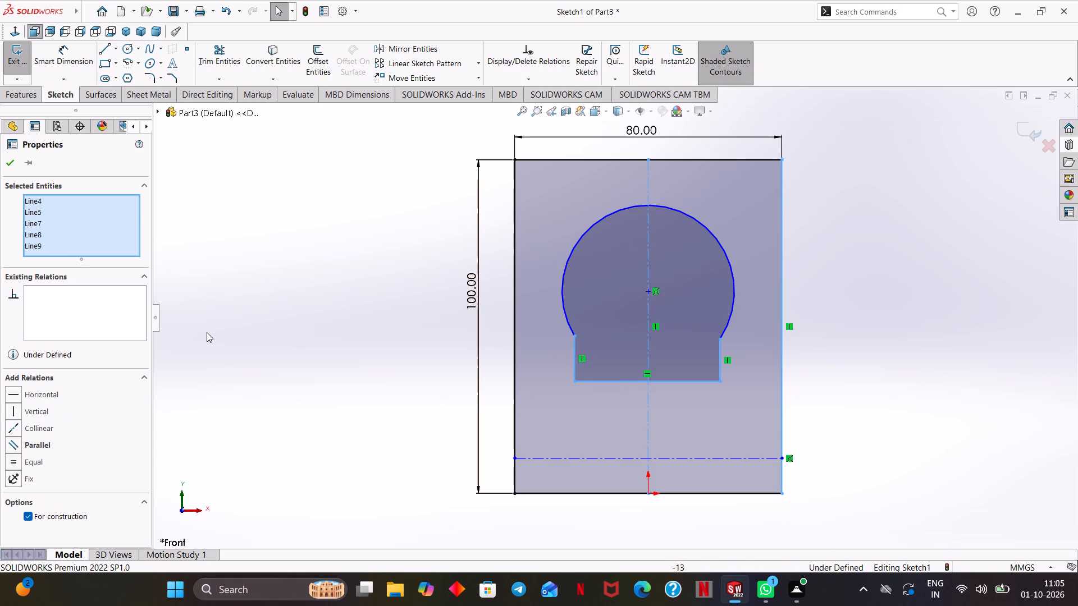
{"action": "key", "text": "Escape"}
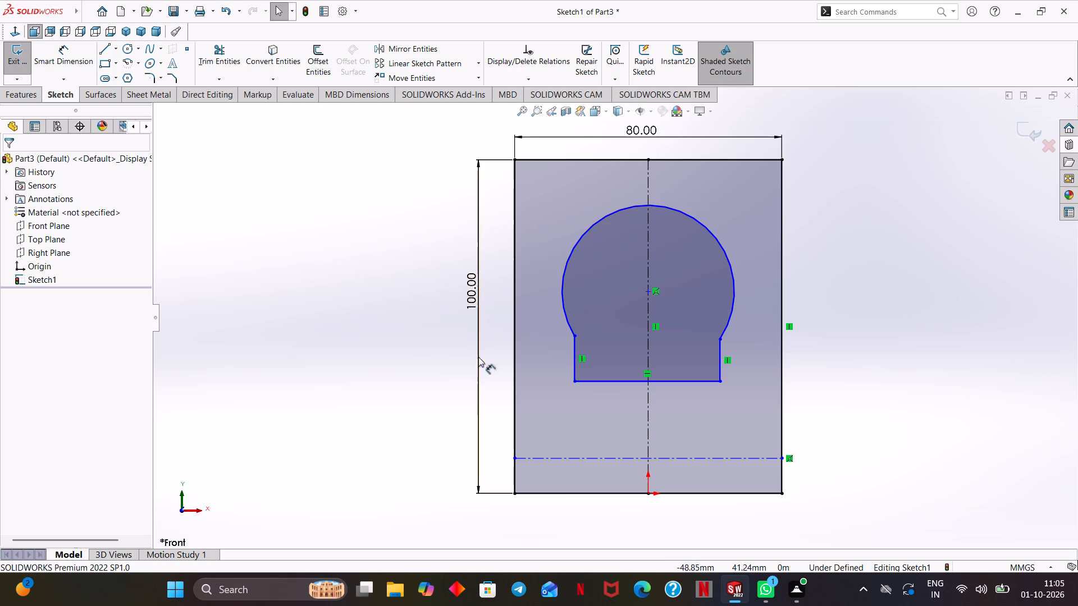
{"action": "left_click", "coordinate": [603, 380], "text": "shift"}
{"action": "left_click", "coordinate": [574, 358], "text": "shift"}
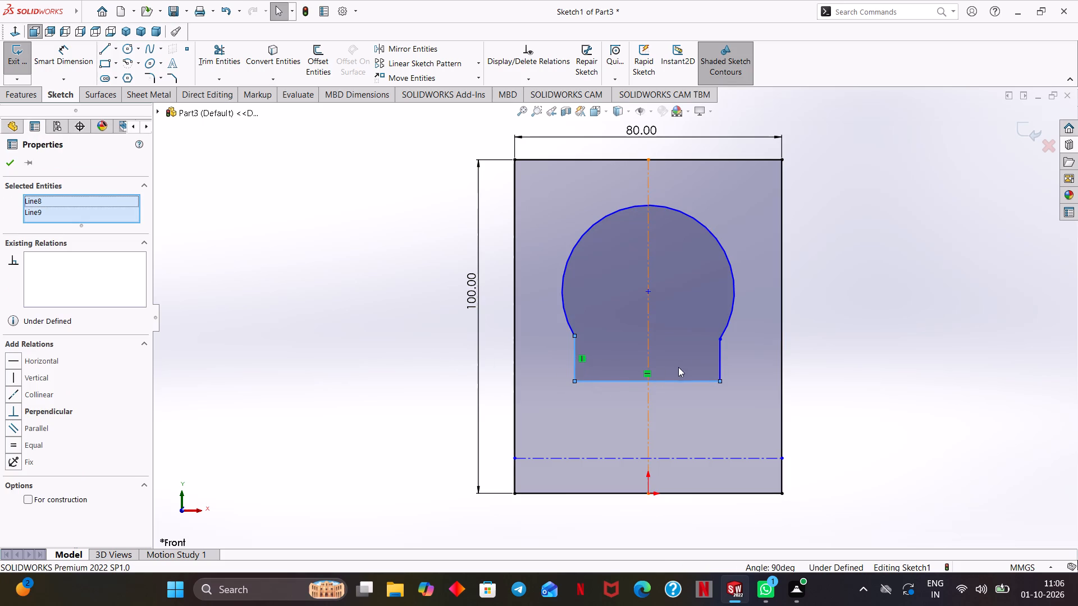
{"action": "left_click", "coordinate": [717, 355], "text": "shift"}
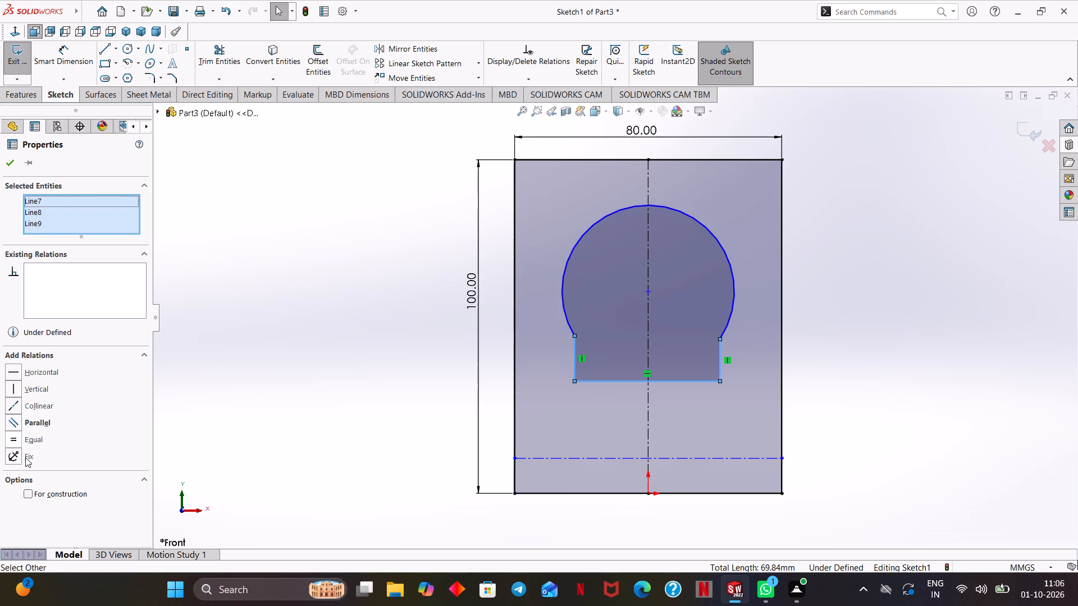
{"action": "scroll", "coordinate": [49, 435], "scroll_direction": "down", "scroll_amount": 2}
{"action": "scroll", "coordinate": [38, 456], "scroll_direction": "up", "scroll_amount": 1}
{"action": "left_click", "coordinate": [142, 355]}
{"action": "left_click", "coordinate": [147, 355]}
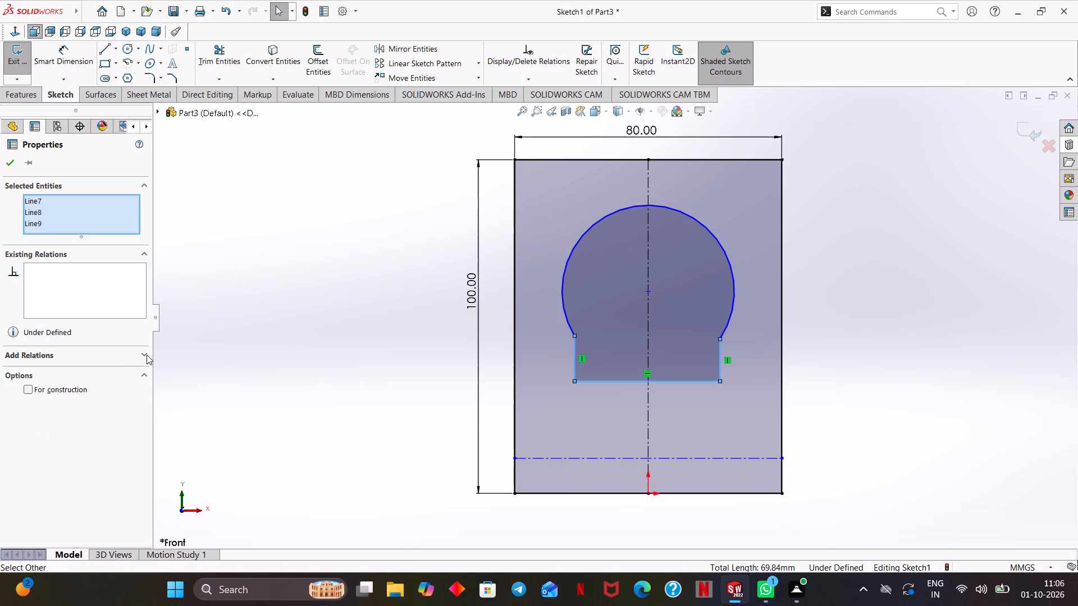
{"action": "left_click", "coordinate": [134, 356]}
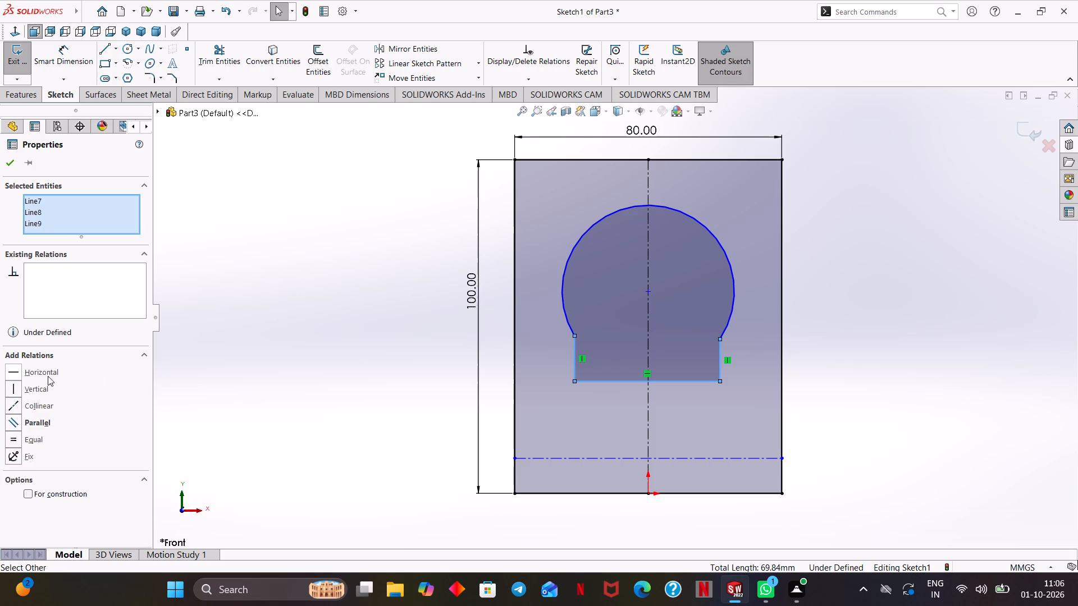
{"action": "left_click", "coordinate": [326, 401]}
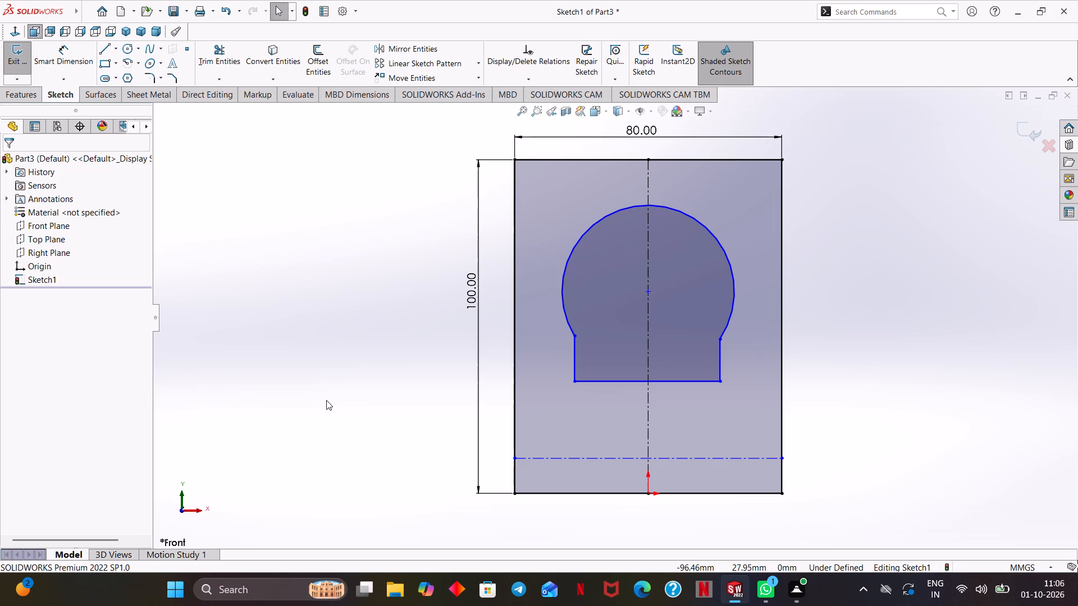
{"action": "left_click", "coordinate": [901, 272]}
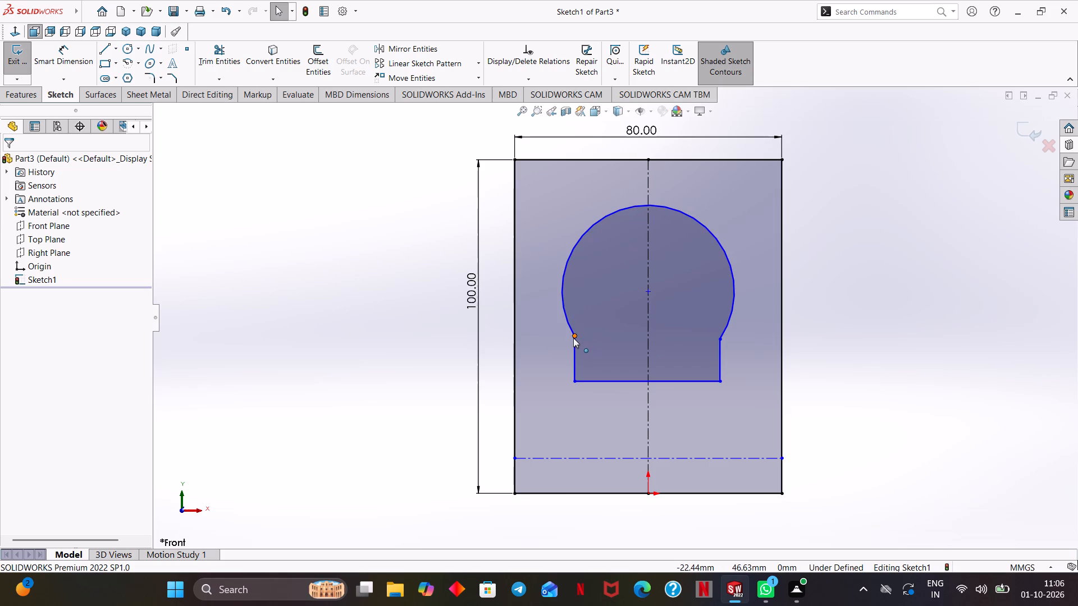
Add a Horizontal relation between the arc's two lower endpoints.
{"action": "left_click", "coordinate": [573, 338], "text": "shift"}
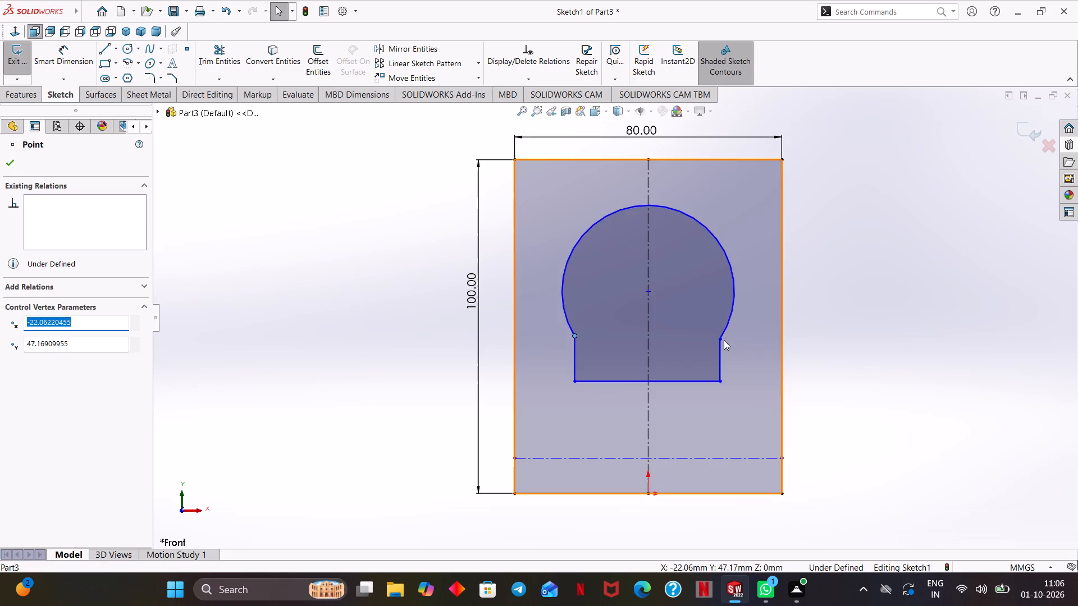
{"action": "left_click", "coordinate": [720, 338], "text": "shift"}
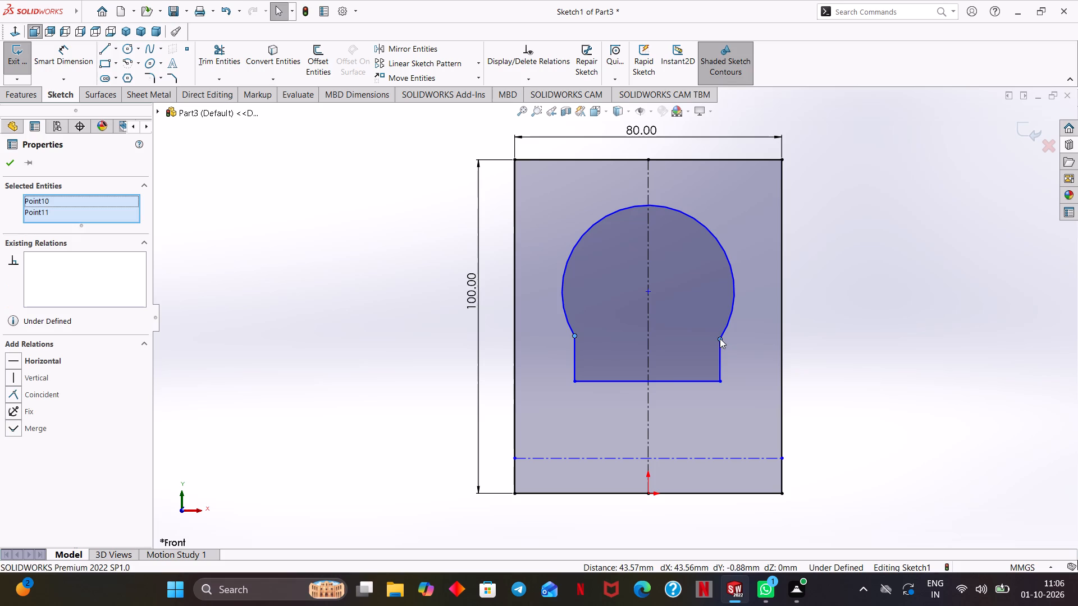
{"action": "left_click", "coordinate": [753, 291]}
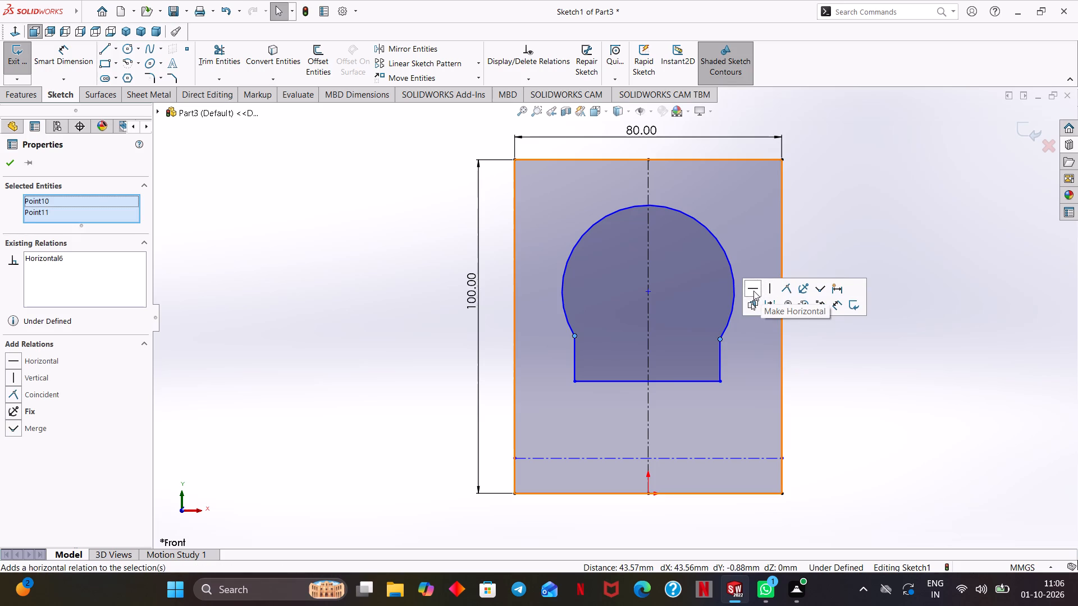
{"action": "left_click", "coordinate": [7, 162]}
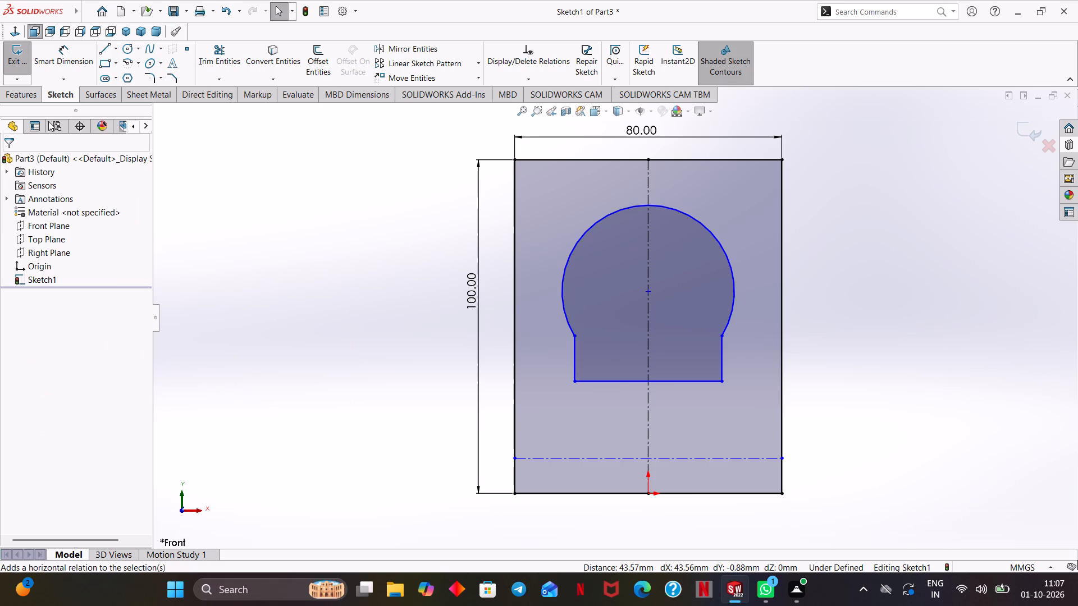
Dimension the arc's radius to 25 mm.
{"action": "left_click", "coordinate": [58, 45]}
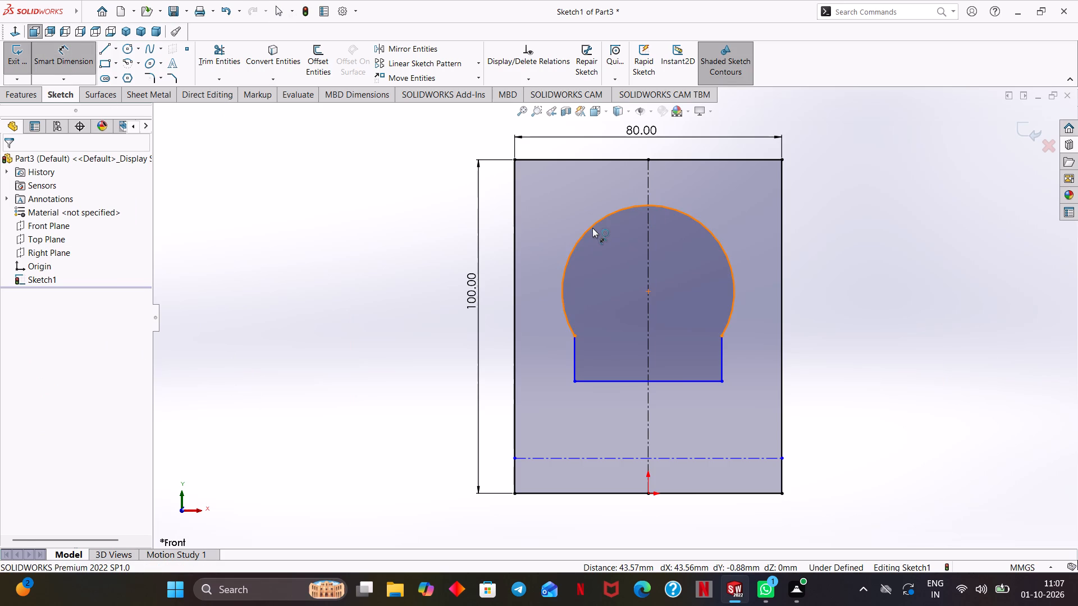
{"action": "left_click", "coordinate": [592, 228]}
{"action": "left_click", "coordinate": [446, 217]}
{"action": "type", "text": "25"}
{"action": "key", "text": "Return"}
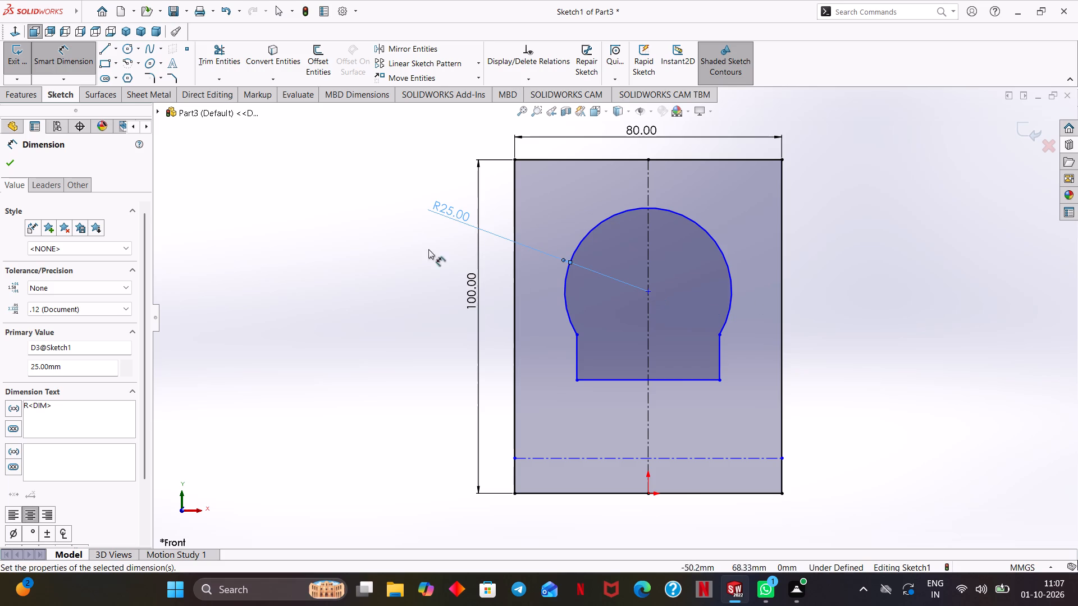
Dimension the vertical distance from the arc's center to the inner profile's bottom line to 30 mm, placed just outside the rectangle.
{"action": "left_click", "coordinate": [646, 290]}
{"action": "left_click", "coordinate": [676, 377]}
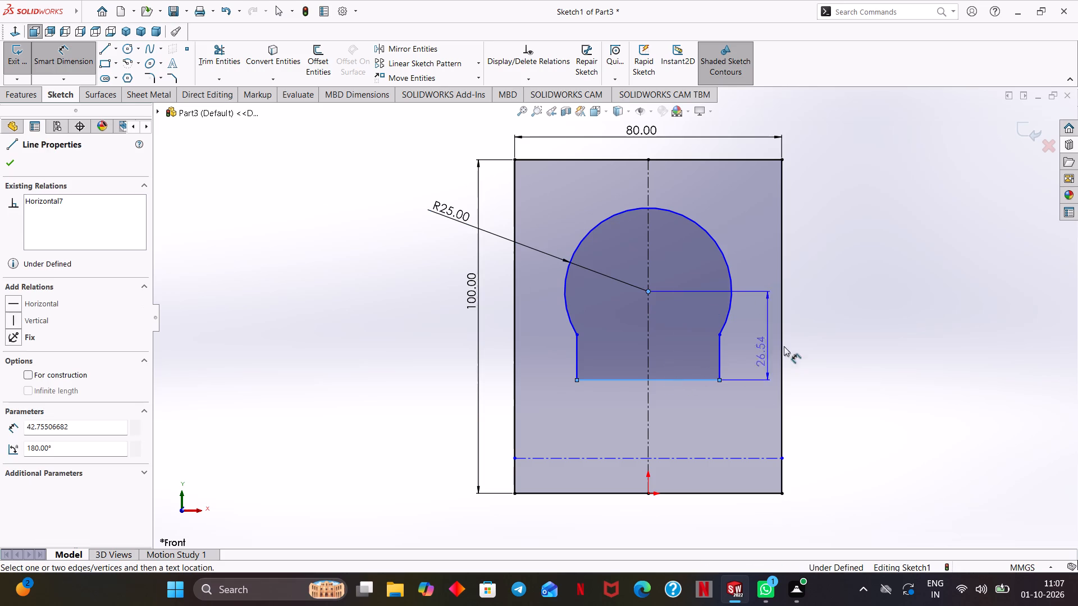
{"action": "left_click", "coordinate": [843, 342]}
{"action": "type", "text": "30"}
{"action": "key", "text": "Return"}
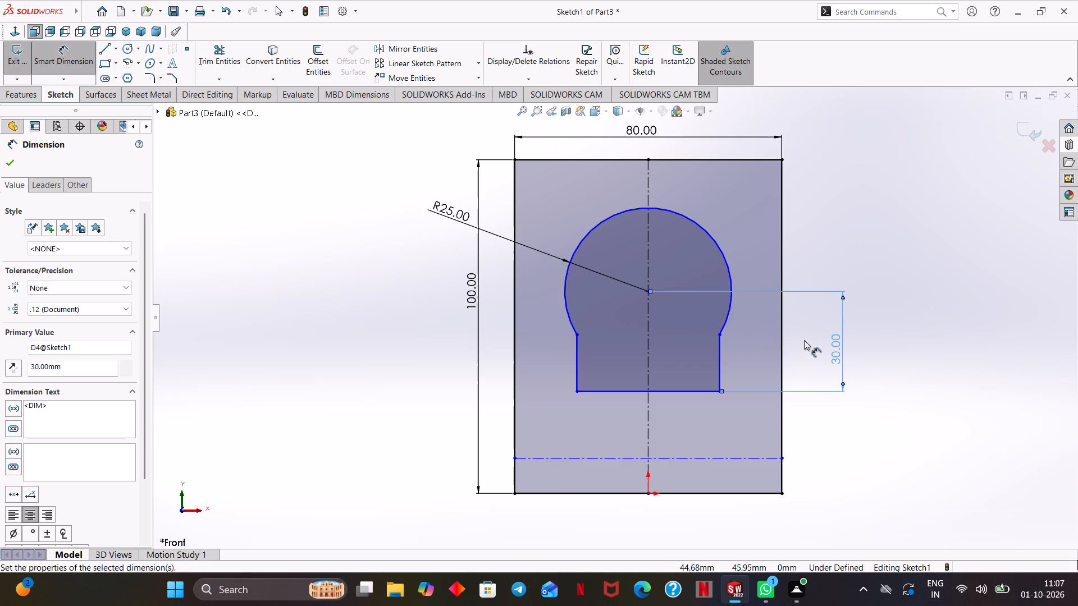
{"action": "left_click_drag", "start_coordinate": [839, 348], "coordinate": [815, 344]}
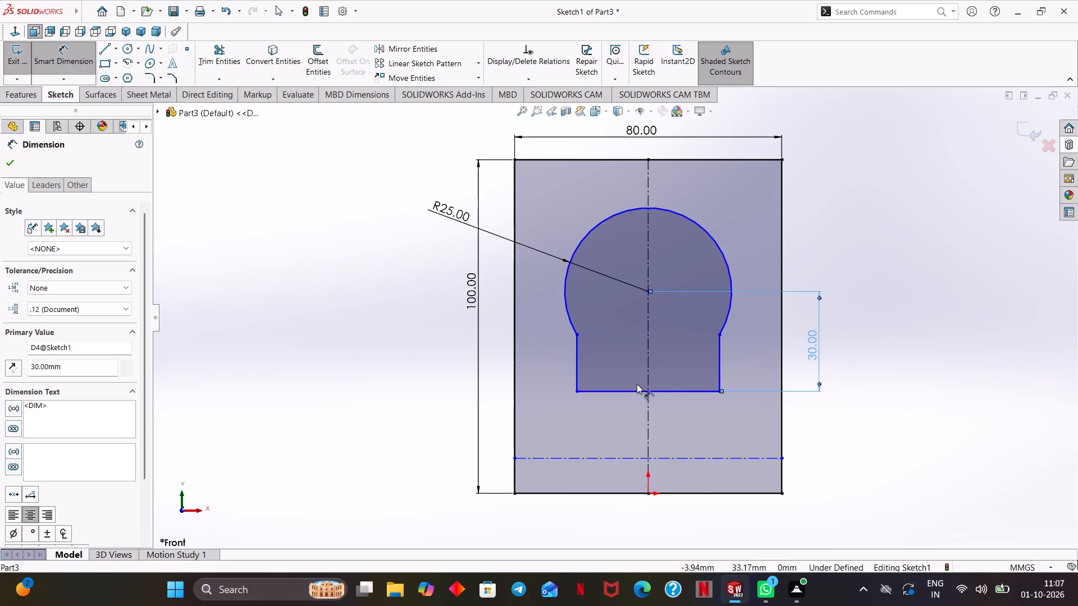
Dimension the length of the keyhole opening's bottom line to 35 mm, placed above the rectangle's 80 mm dimension.
{"action": "left_click", "coordinate": [660, 391]}
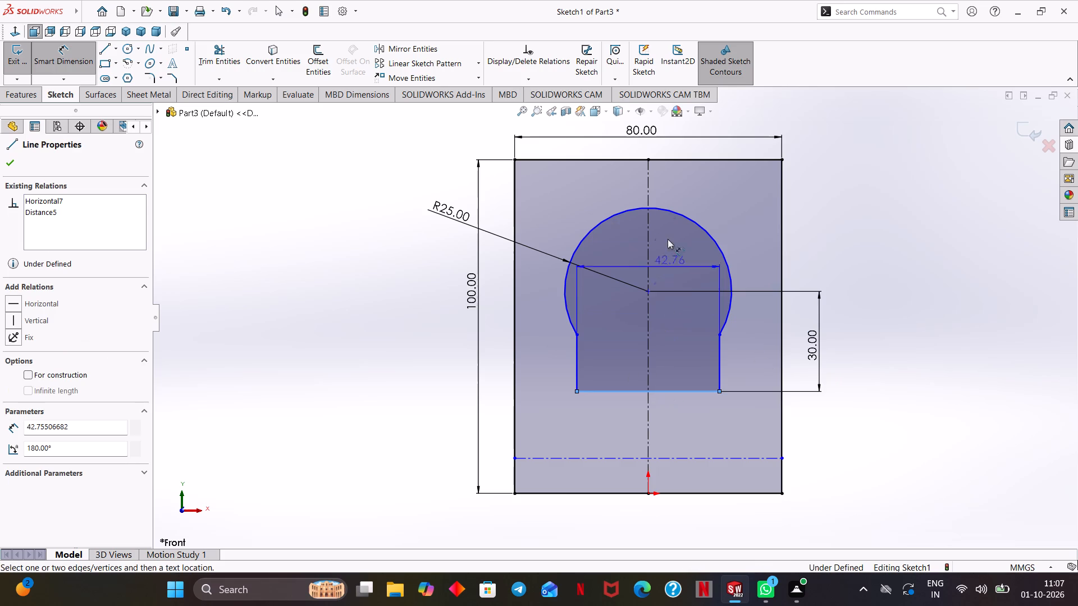
{"action": "scroll", "coordinate": [691, 201], "scroll_direction": "up", "scroll_amount": 1}
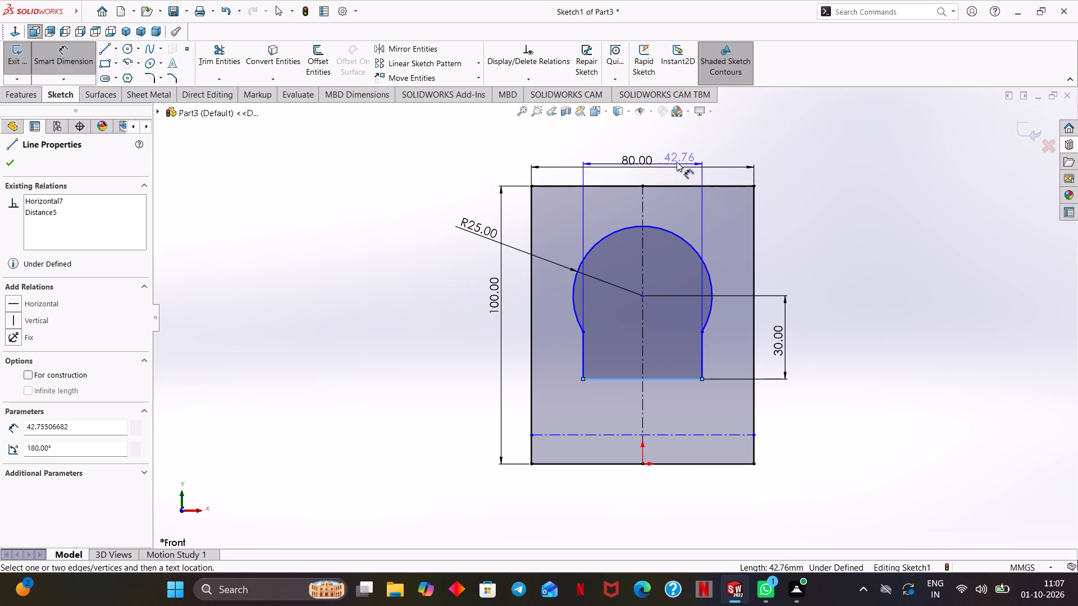
{"action": "left_click", "coordinate": [634, 142]}
{"action": "type", "text": "35"}
{"action": "key", "text": "Return"}
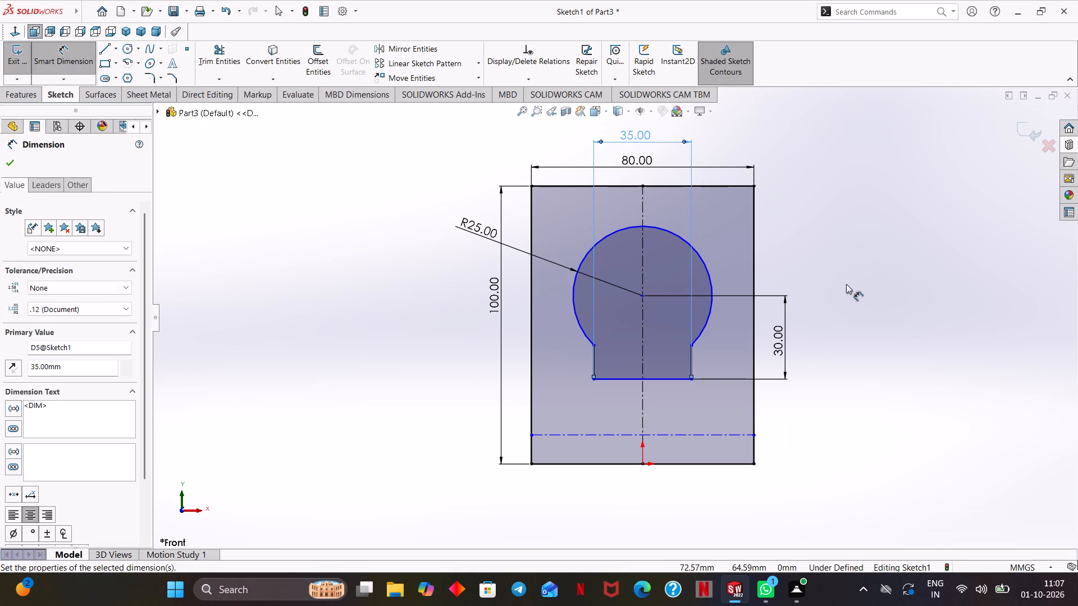
Dimension the vertical distance from the rectangle's bottom edge to the arc's center to 65 mm and finish dimensioning.
{"action": "middle_click_drag", "start_coordinate": [846, 284], "coordinate": [846, 310], "text": "ctrl"}
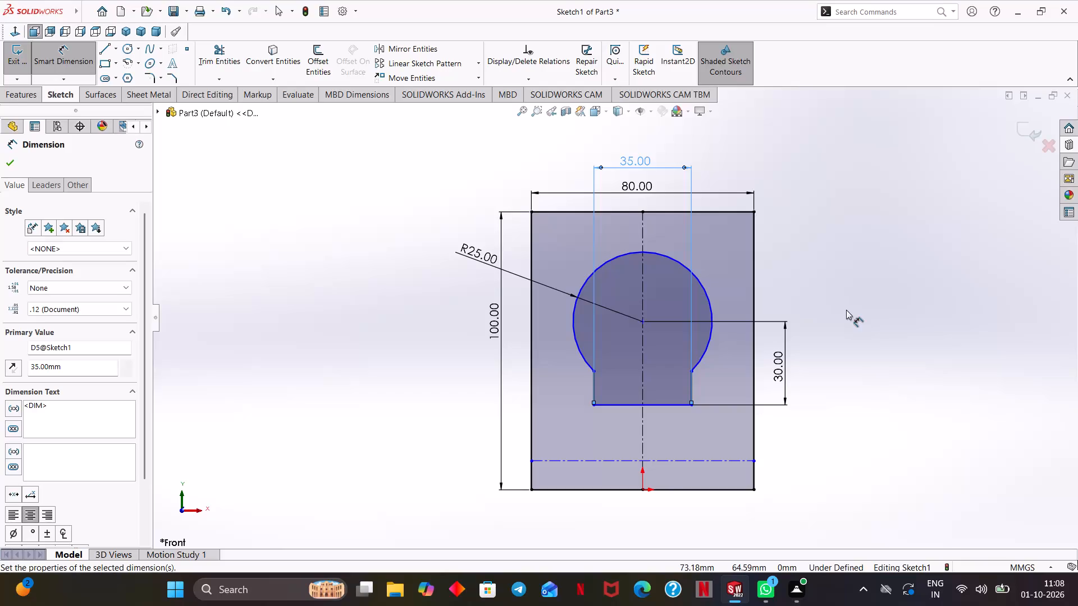
{"action": "left_click", "coordinate": [642, 321]}
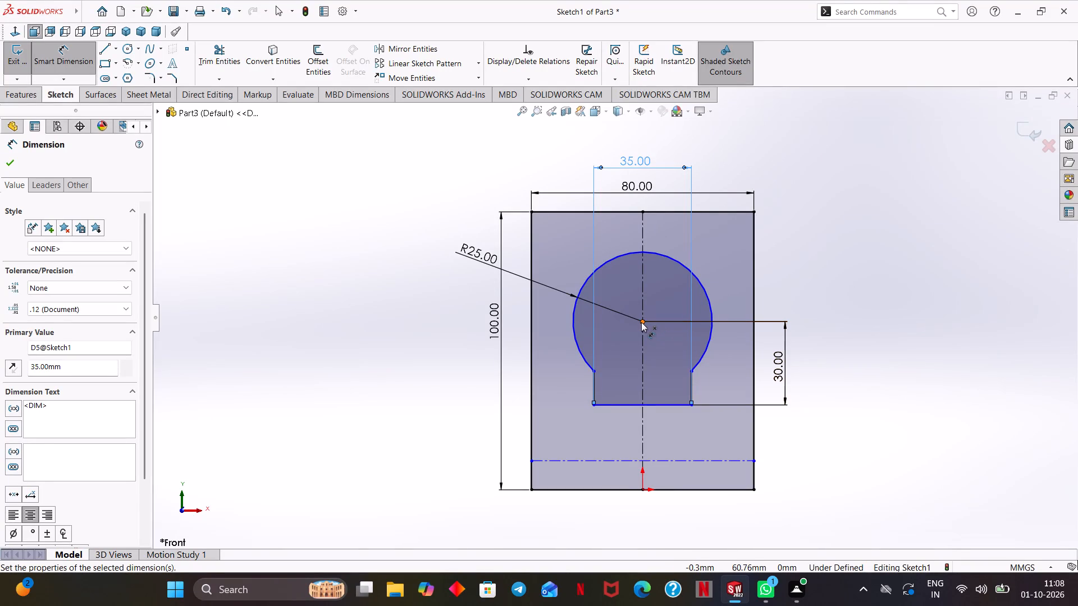
{"action": "left_click", "coordinate": [606, 488]}
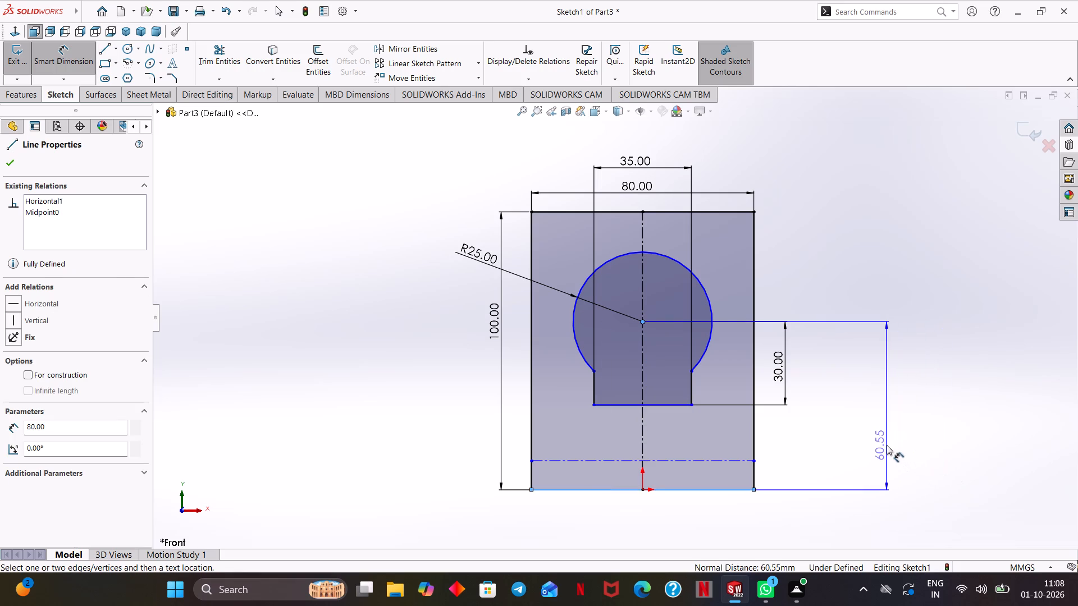
{"action": "left_click", "coordinate": [887, 445]}
{"action": "type", "text": "65"}
{"action": "key", "text": "Return"}
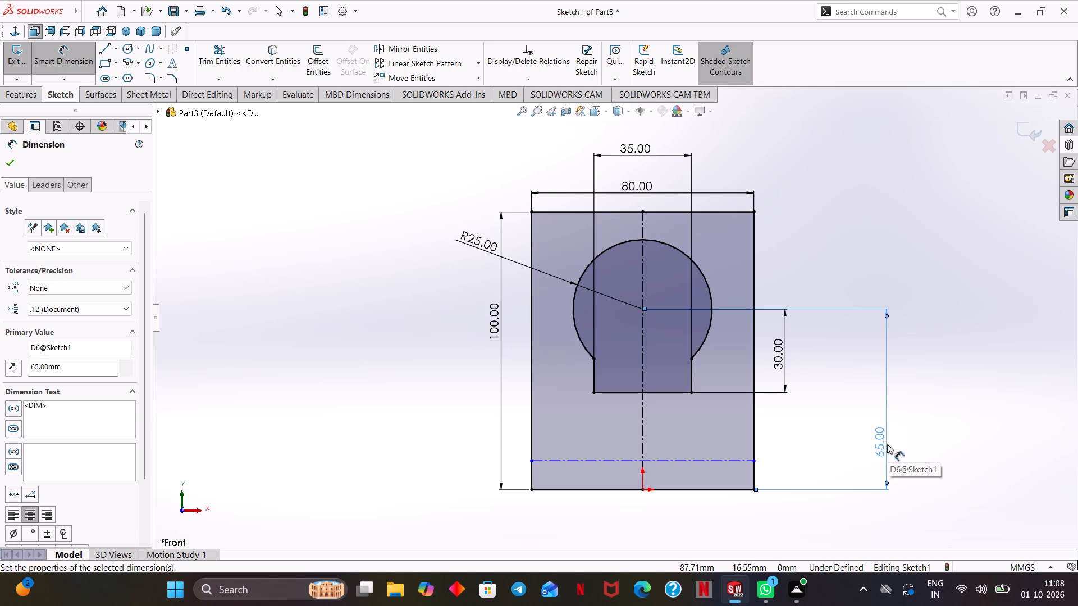
{"action": "left_click", "coordinate": [15, 165]}
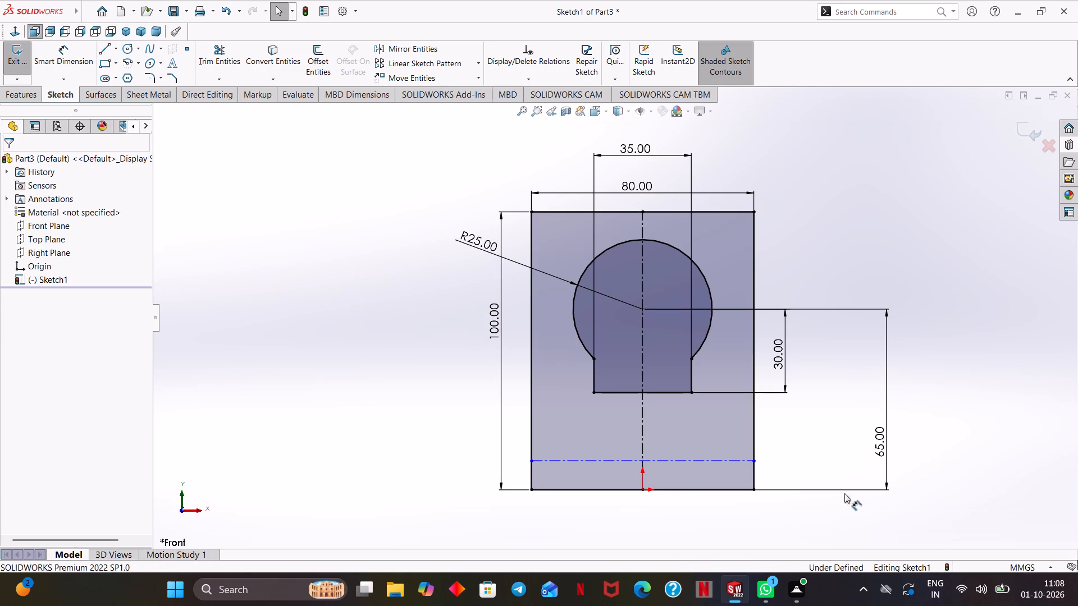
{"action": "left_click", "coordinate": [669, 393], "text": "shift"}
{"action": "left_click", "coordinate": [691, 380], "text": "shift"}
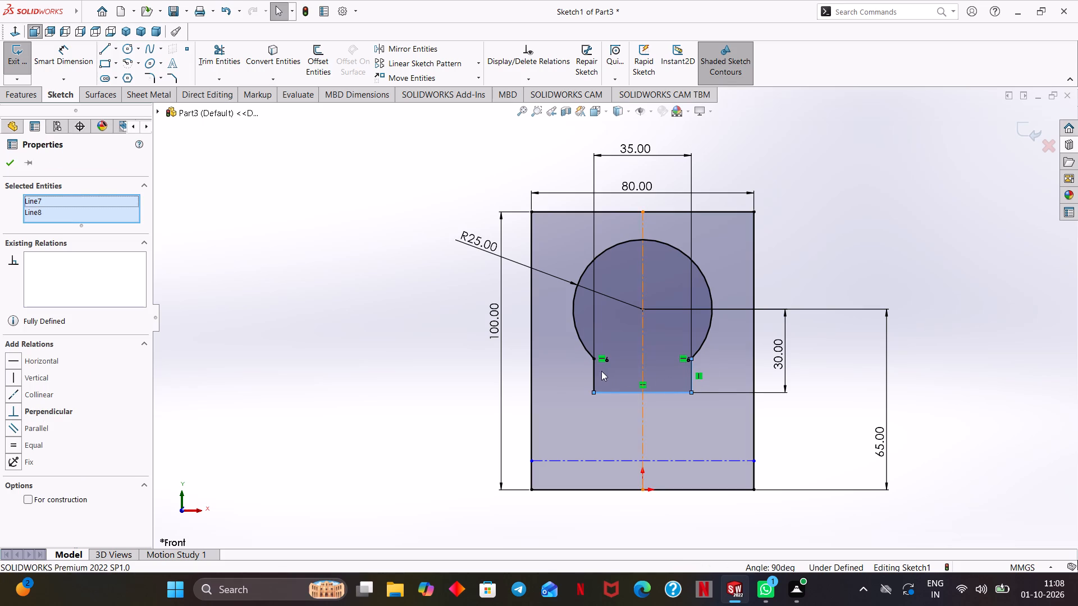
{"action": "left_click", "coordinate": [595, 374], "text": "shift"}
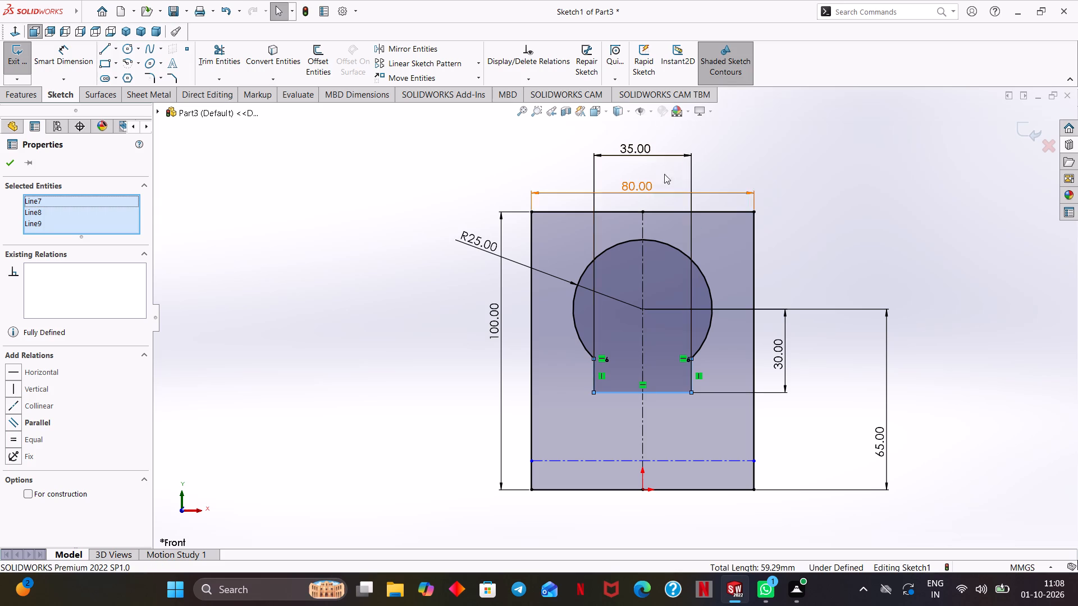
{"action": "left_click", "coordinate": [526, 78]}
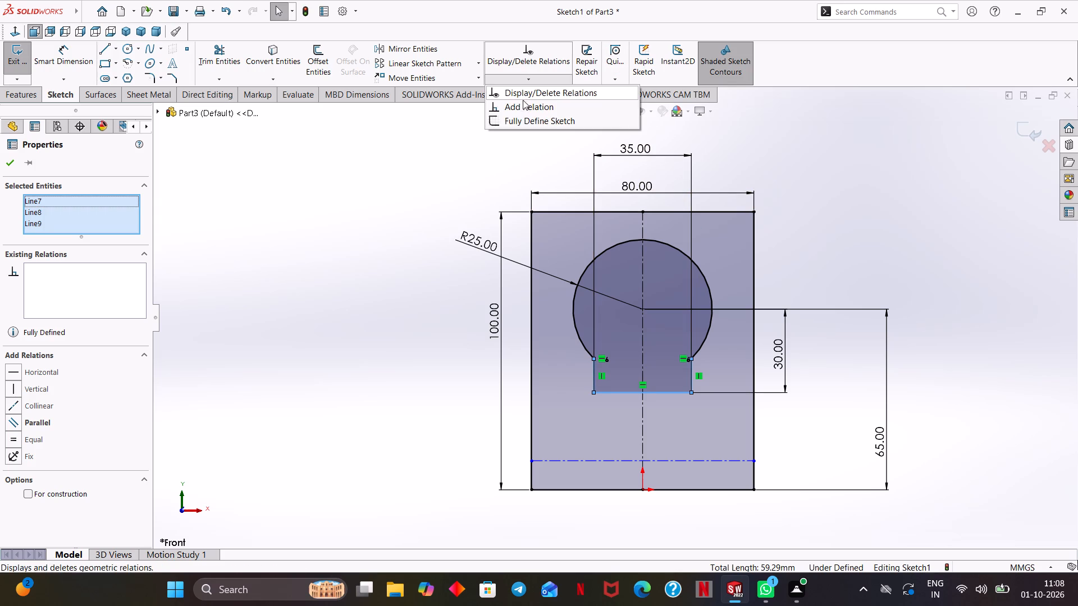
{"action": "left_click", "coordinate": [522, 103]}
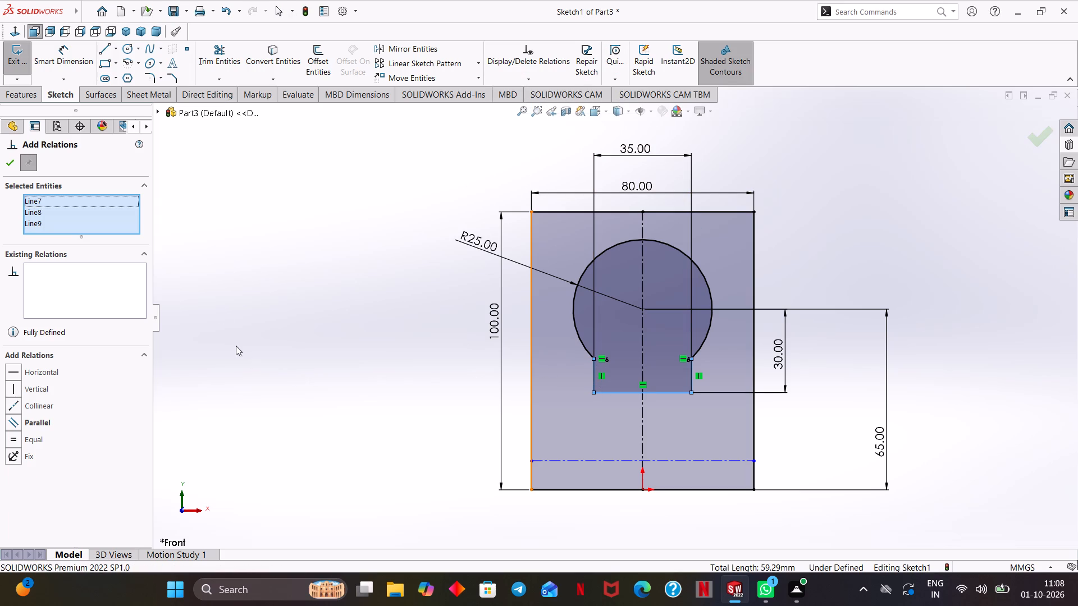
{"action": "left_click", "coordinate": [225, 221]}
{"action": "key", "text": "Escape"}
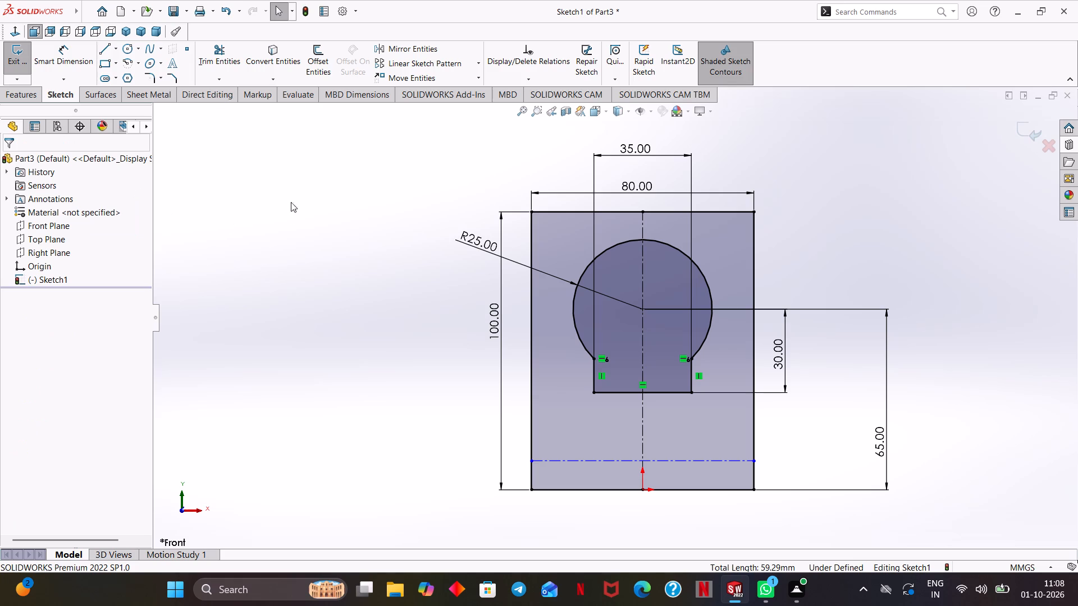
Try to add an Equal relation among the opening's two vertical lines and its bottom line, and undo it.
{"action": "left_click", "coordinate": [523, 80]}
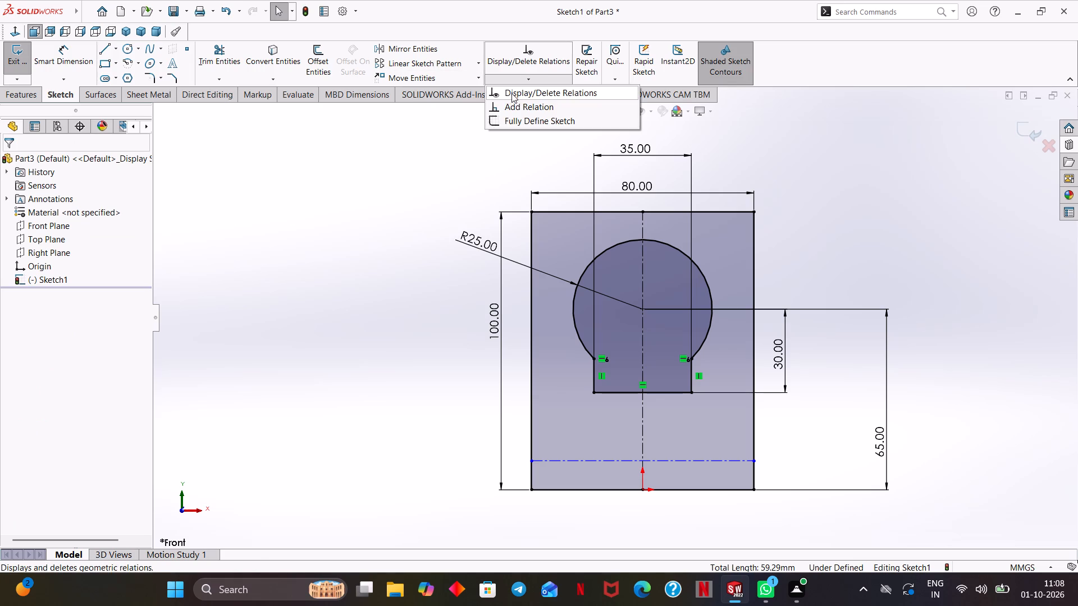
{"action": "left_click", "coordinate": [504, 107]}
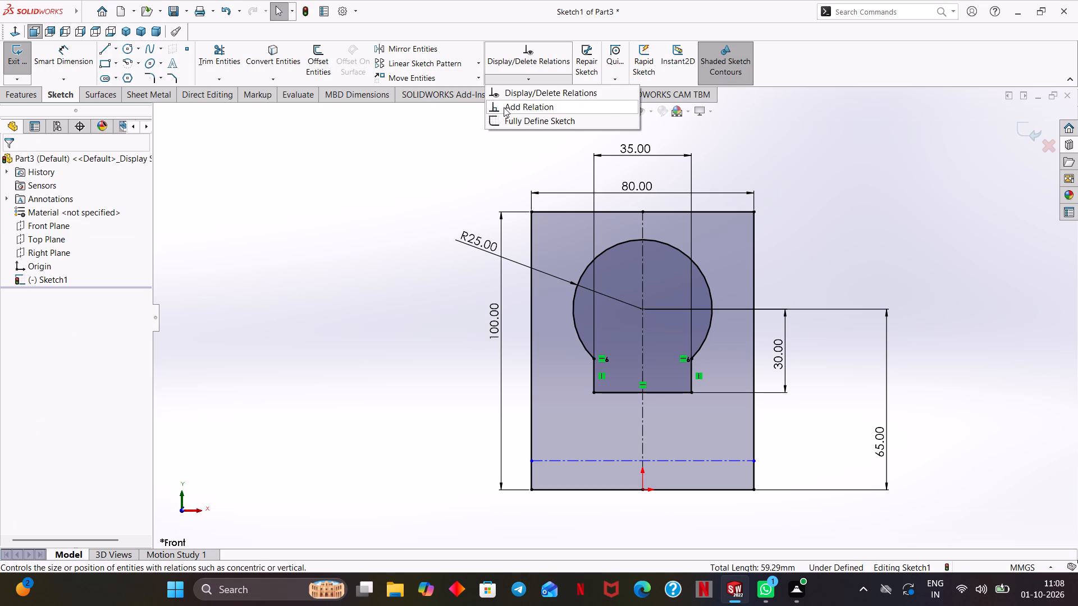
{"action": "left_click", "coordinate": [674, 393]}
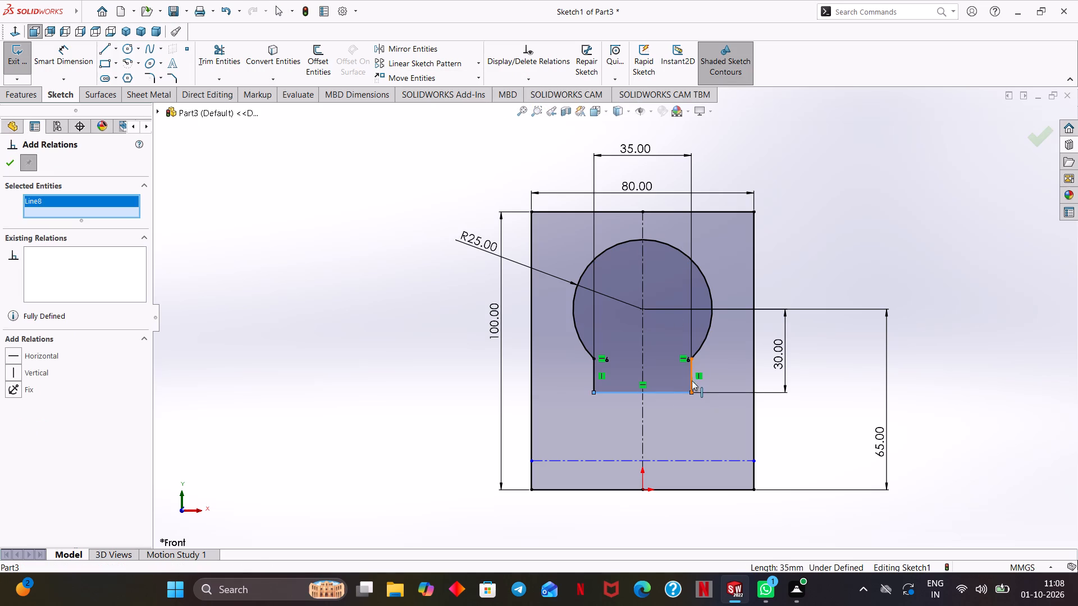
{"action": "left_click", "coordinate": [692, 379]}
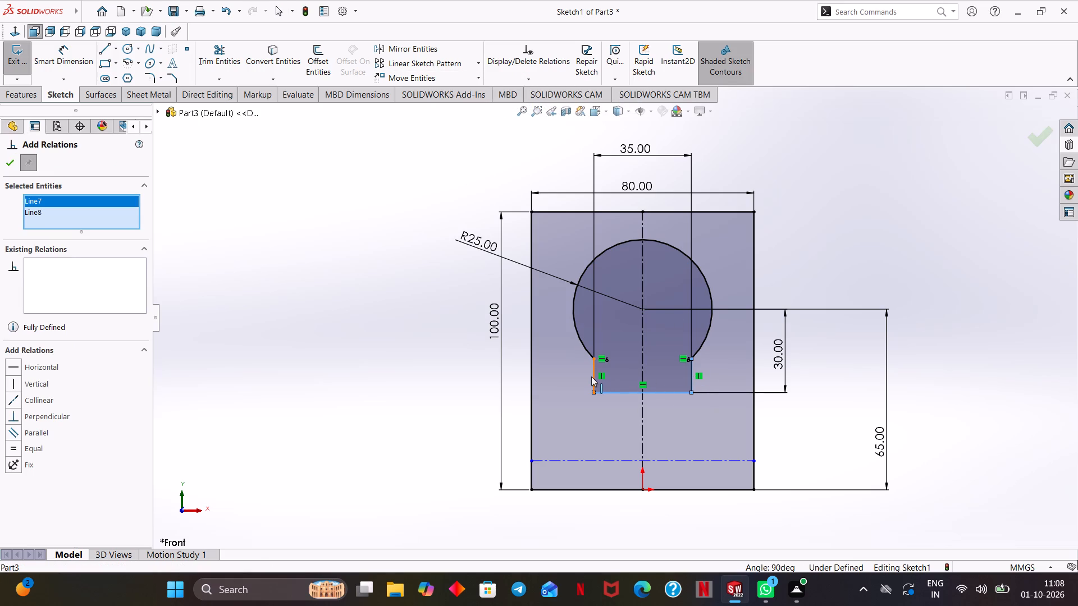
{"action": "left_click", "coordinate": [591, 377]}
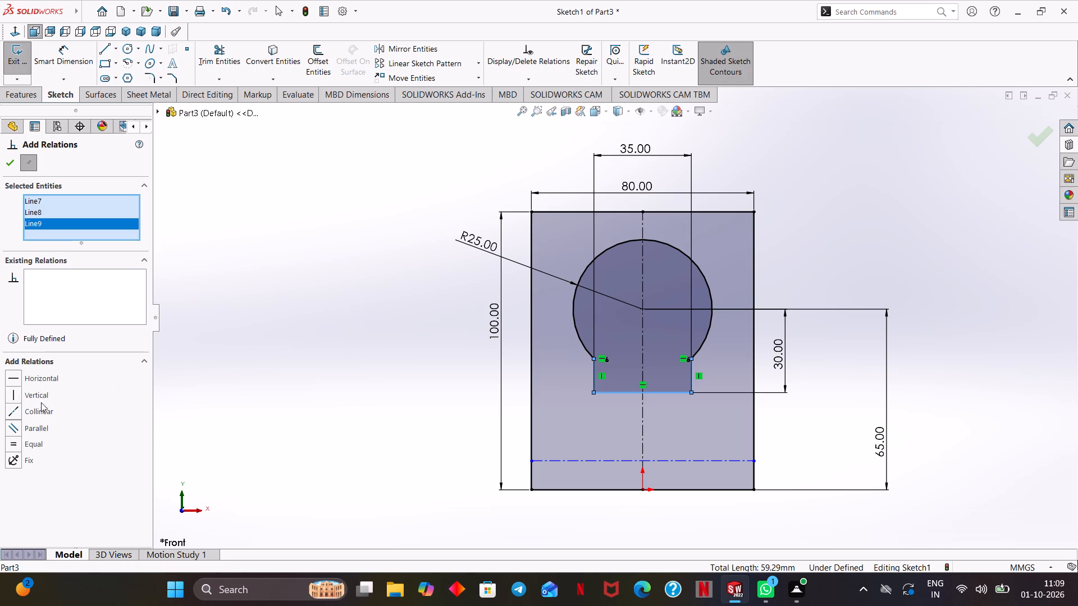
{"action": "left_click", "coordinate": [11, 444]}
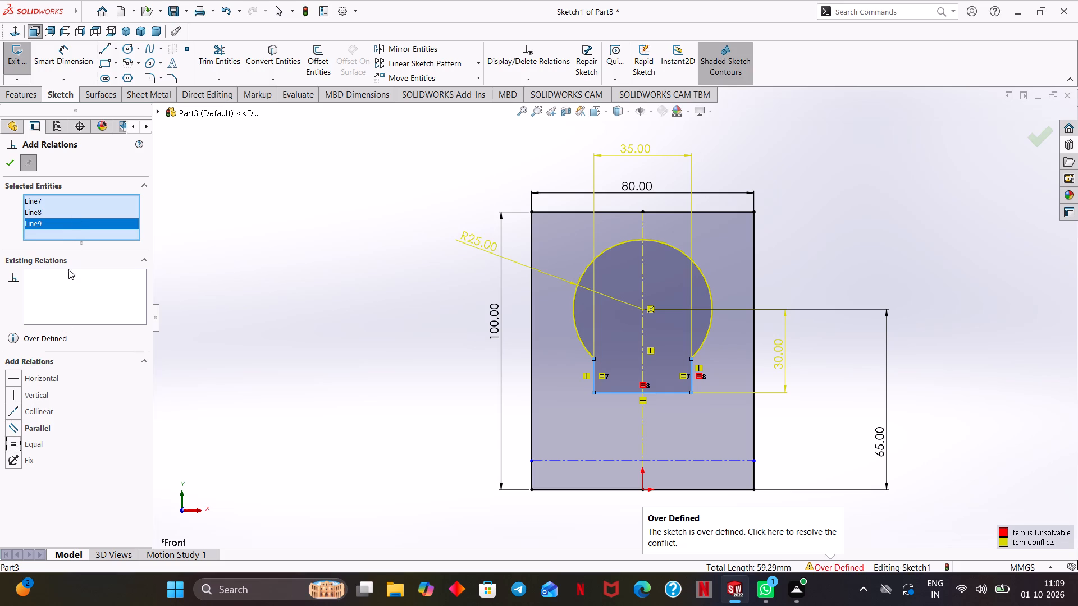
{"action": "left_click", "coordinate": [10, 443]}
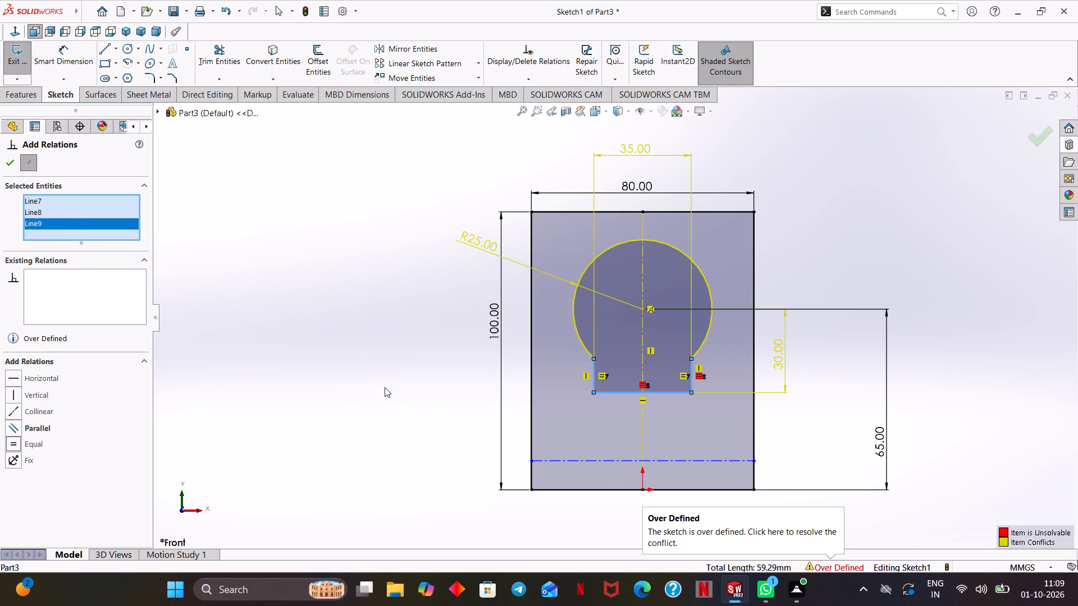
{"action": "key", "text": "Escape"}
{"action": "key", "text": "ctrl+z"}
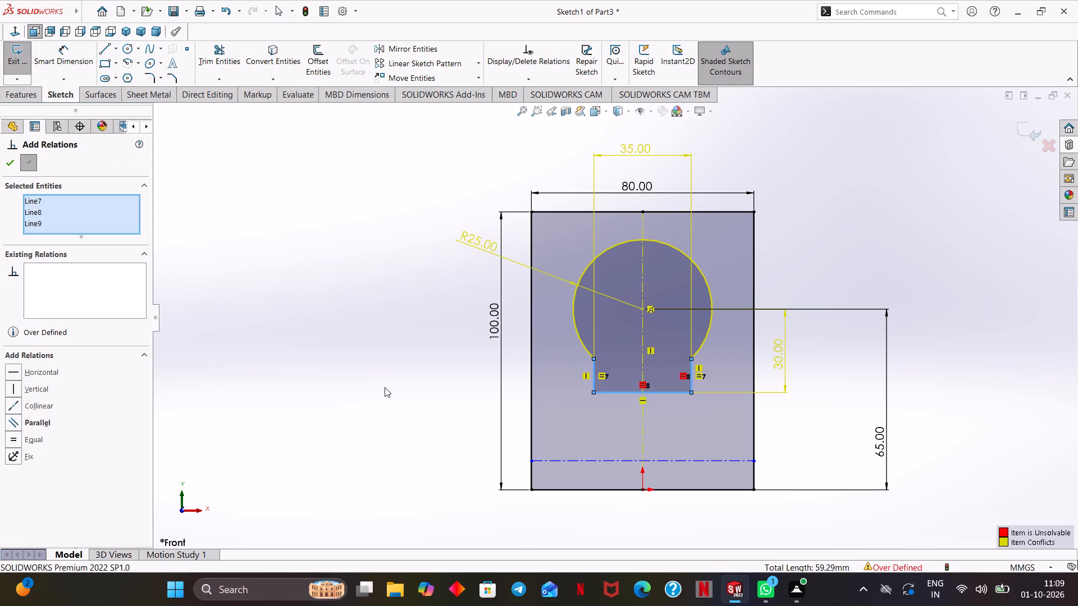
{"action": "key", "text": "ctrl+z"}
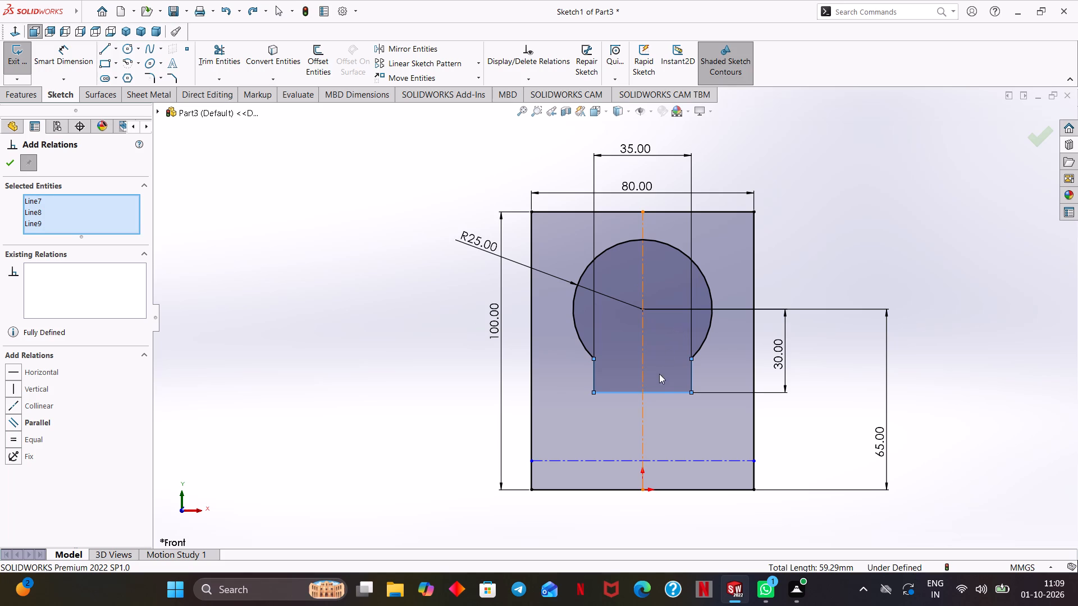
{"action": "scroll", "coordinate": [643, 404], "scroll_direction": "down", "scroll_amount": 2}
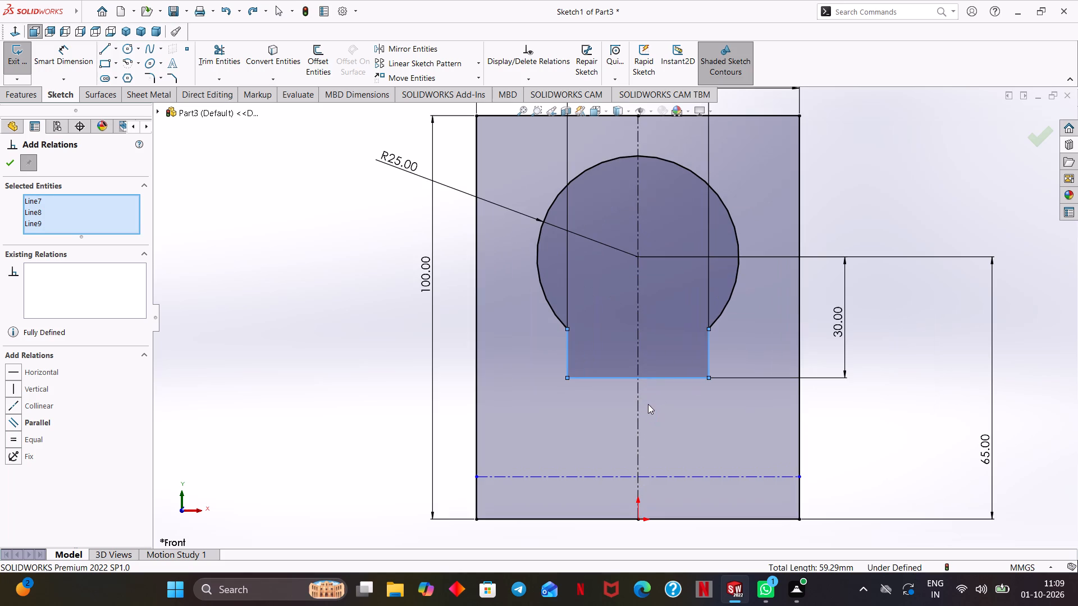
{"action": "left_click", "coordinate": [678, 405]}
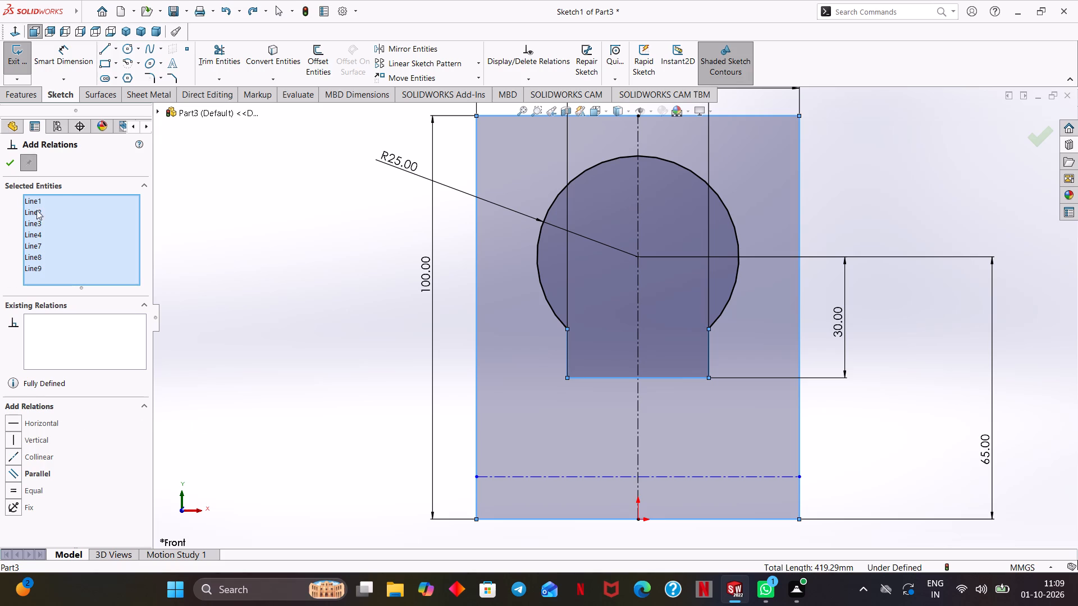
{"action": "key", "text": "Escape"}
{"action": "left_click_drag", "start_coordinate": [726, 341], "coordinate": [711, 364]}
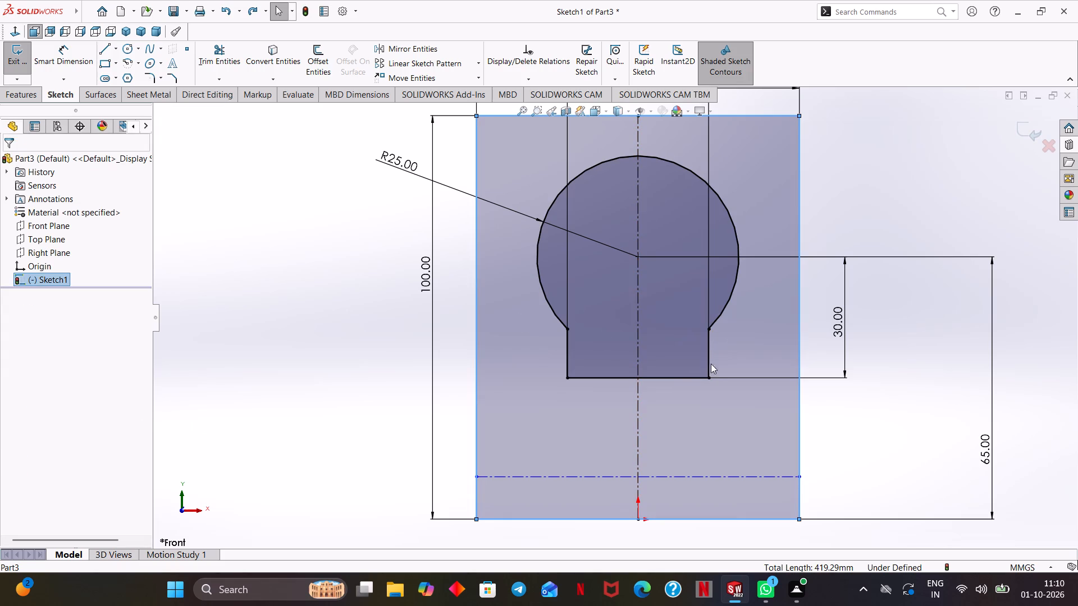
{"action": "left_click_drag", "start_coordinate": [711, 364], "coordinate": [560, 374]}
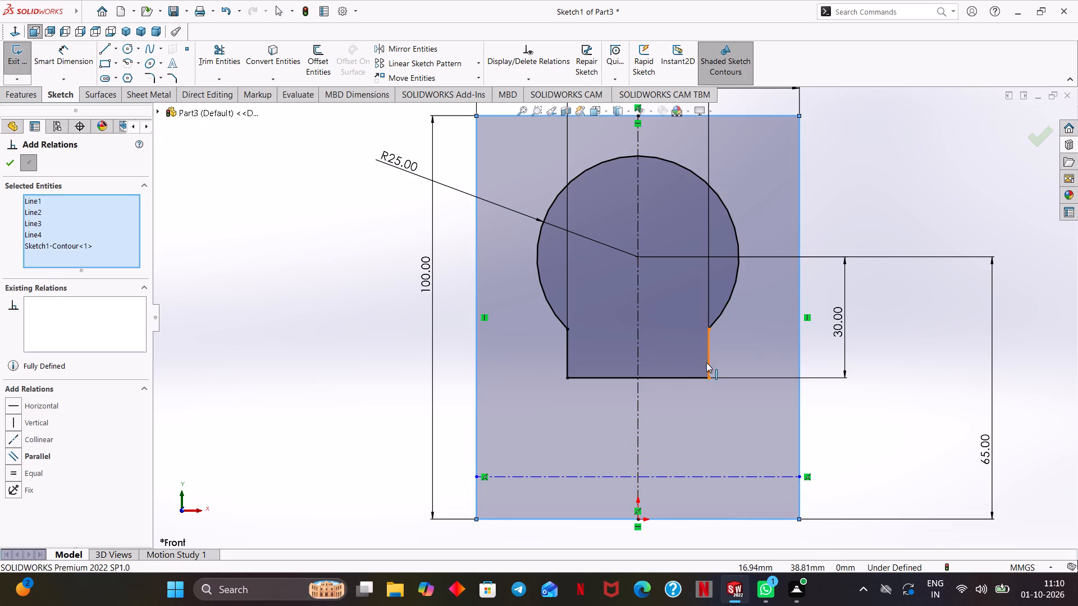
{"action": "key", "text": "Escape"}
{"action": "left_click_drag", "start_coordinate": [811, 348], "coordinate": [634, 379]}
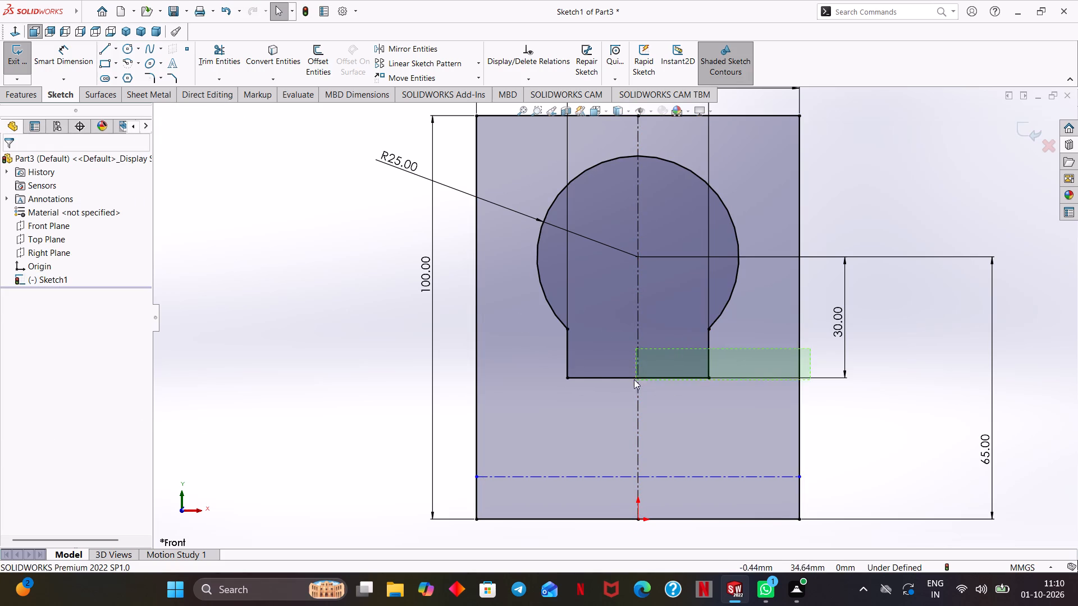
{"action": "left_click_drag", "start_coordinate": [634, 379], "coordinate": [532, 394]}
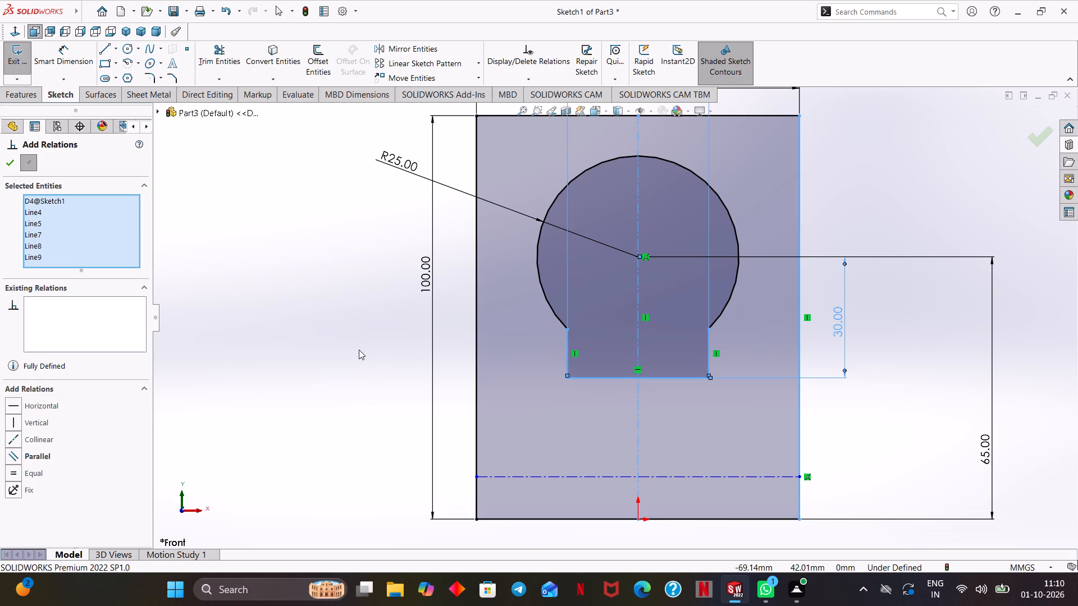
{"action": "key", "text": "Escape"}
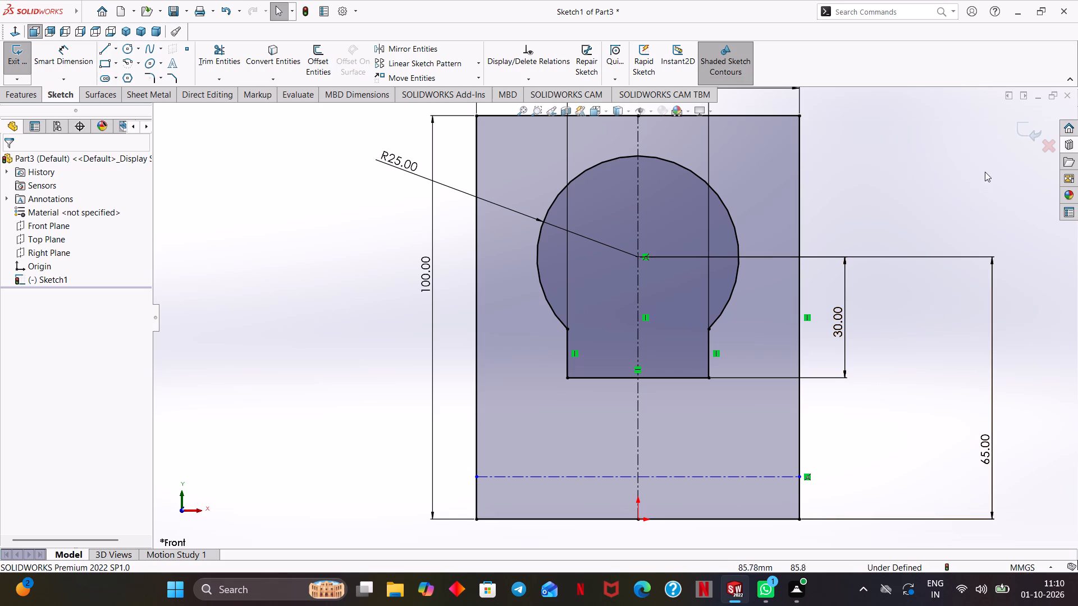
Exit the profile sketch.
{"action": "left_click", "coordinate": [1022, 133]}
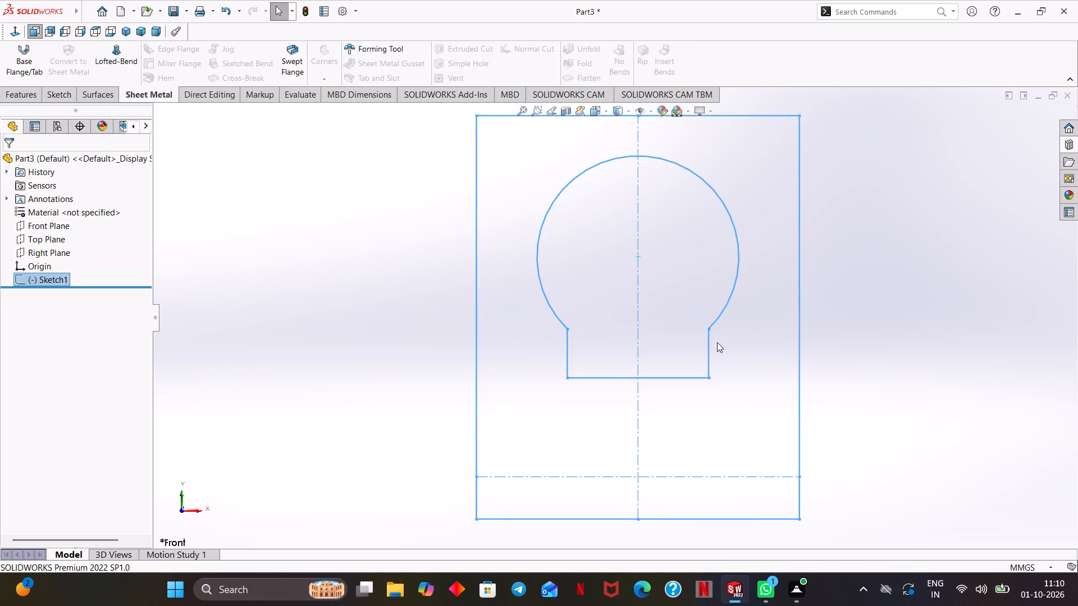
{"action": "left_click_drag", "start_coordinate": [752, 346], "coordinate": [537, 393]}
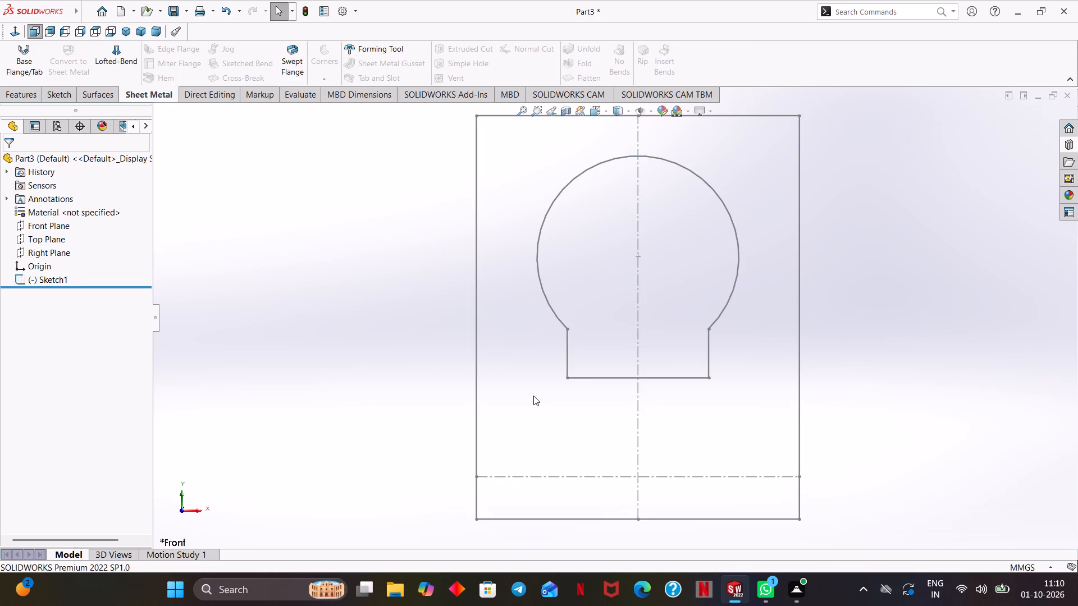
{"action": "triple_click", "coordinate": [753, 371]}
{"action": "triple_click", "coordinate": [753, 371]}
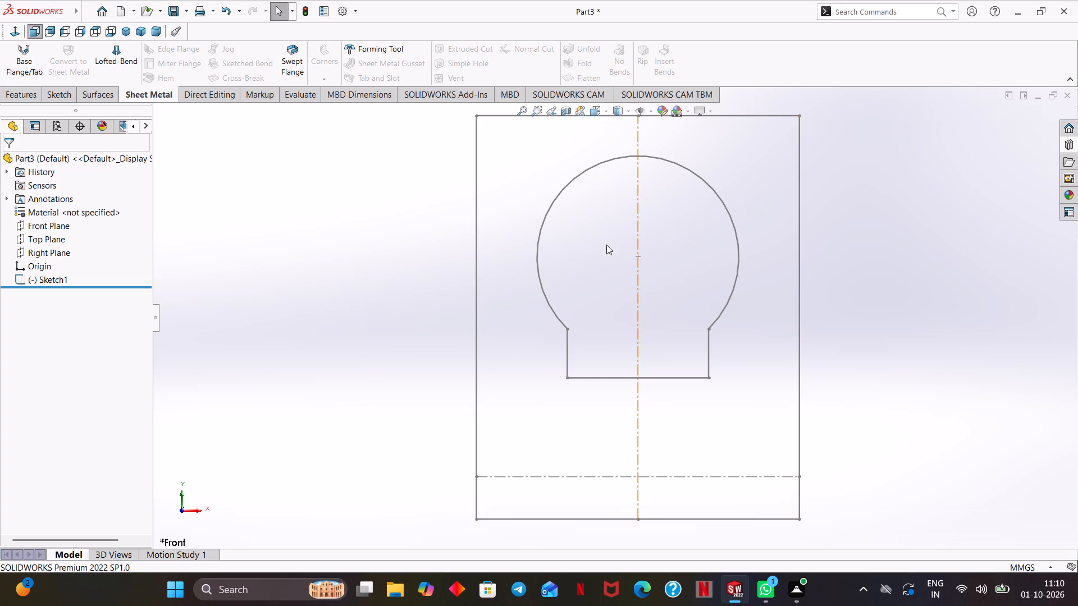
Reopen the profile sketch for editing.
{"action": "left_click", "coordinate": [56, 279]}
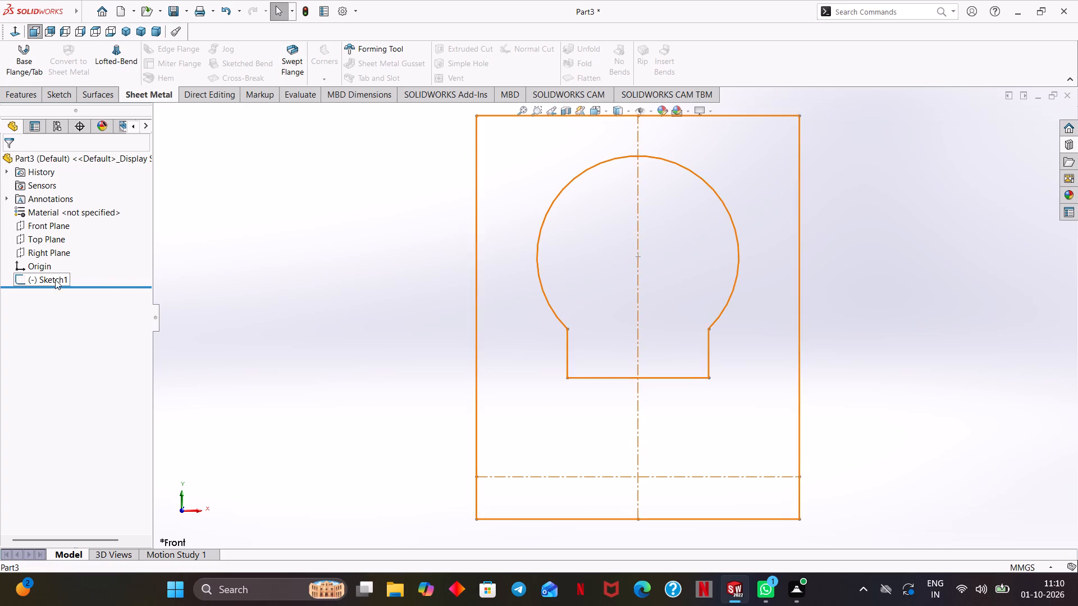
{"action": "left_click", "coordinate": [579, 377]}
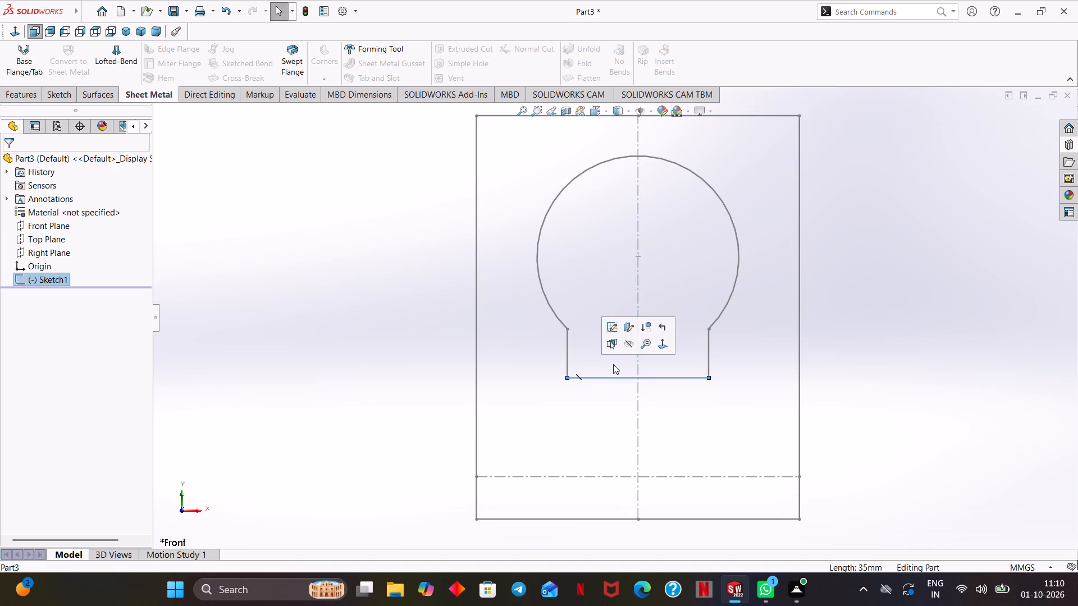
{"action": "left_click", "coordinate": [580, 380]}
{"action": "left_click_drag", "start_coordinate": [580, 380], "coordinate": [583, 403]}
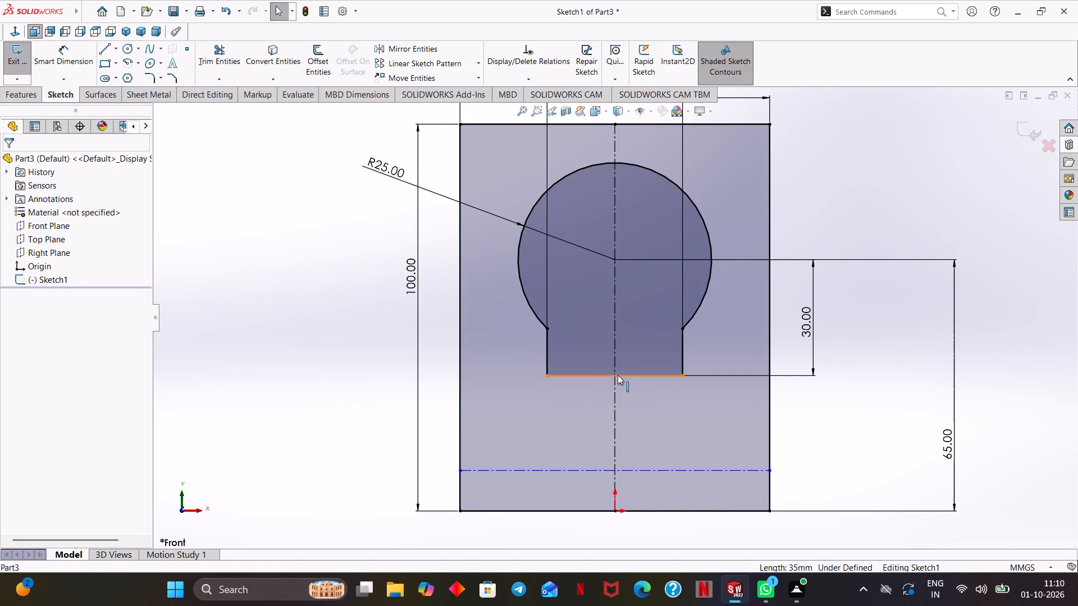
Delete the Horizontal relation from the opening's bottom line and the Vertical relations from its two side lines.
{"action": "left_click", "coordinate": [618, 375]}
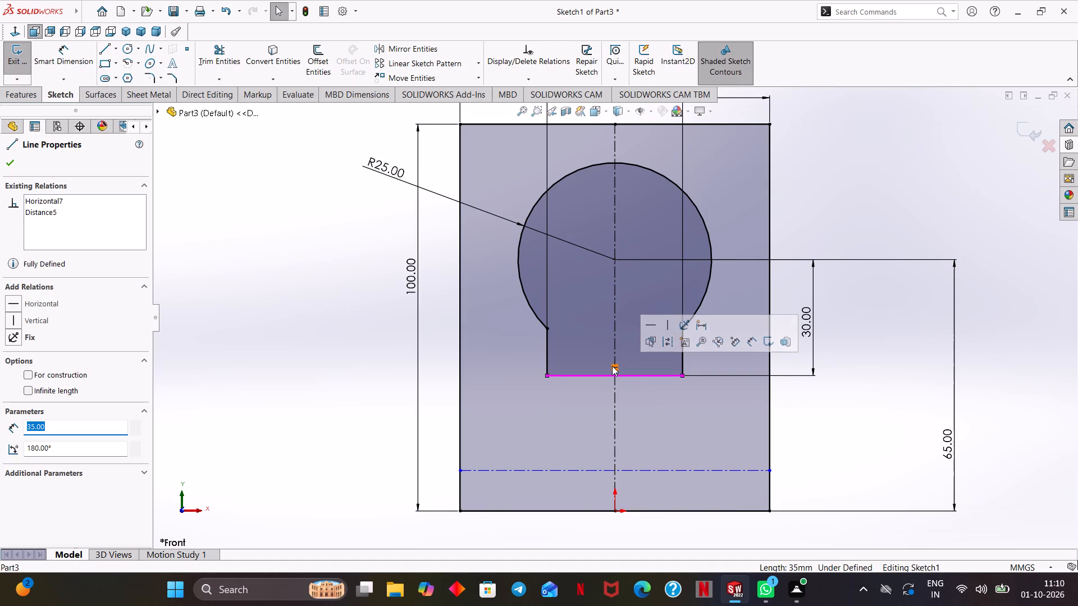
{"action": "right_click", "coordinate": [612, 366]}
{"action": "left_click", "coordinate": [641, 517]}
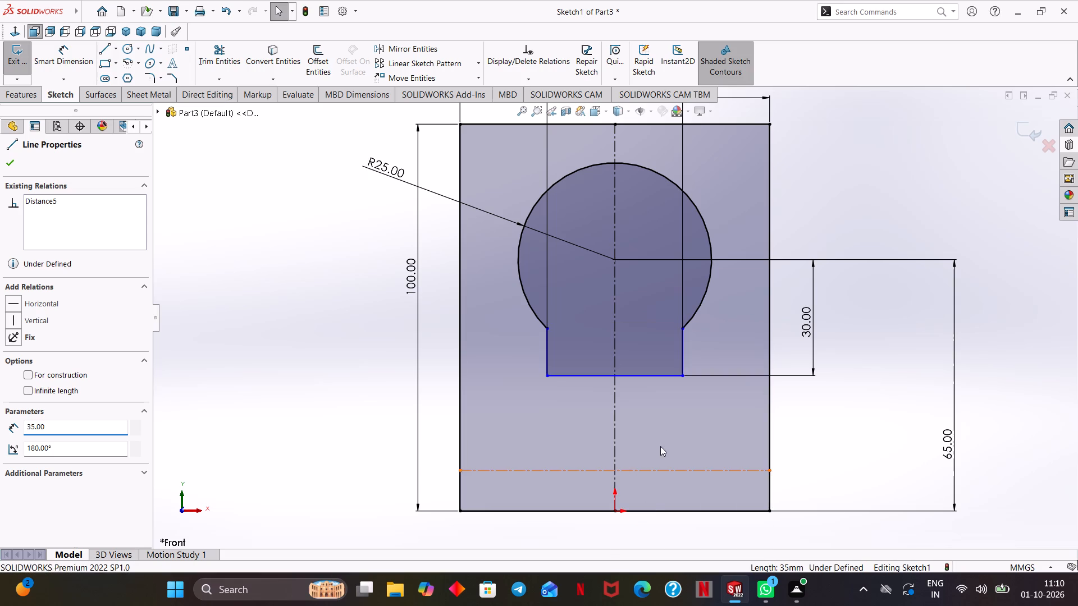
{"action": "left_click", "coordinate": [680, 361]}
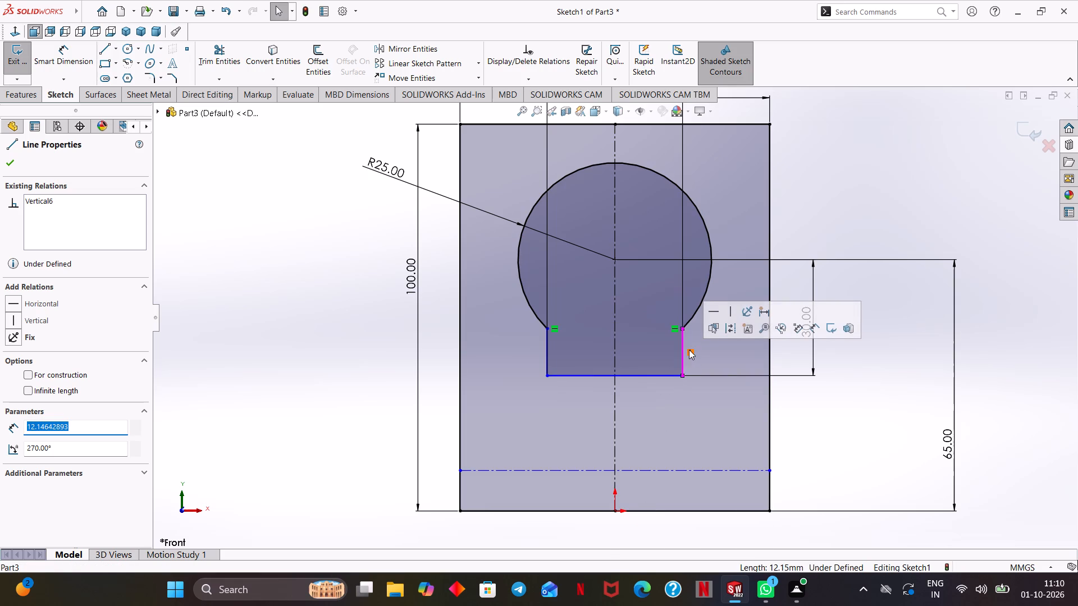
{"action": "right_click", "coordinate": [689, 350]}
{"action": "left_click", "coordinate": [727, 503]}
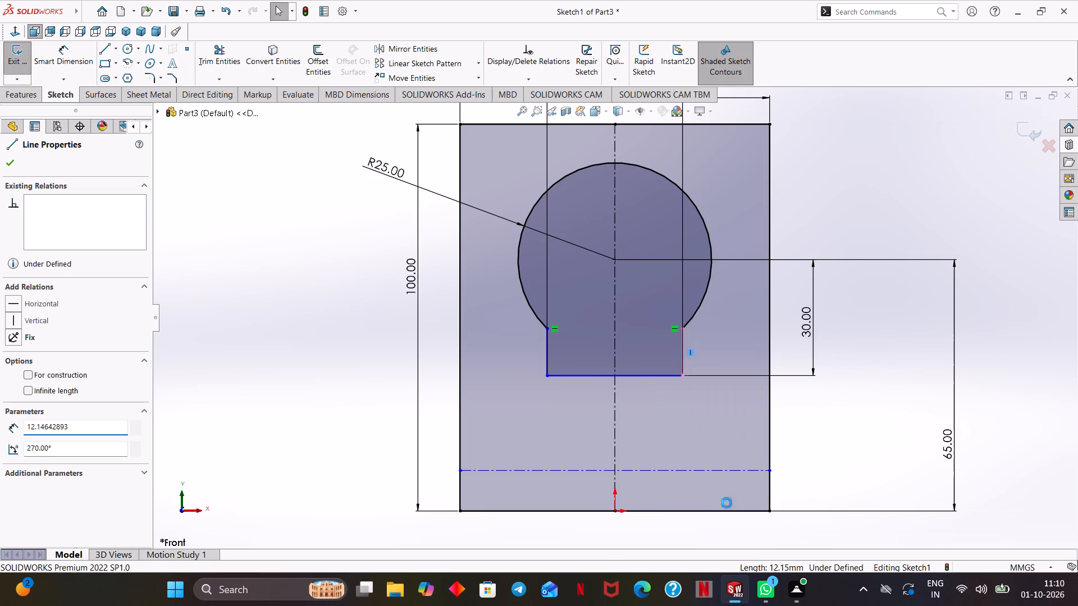
{"action": "left_click", "coordinate": [546, 355]}
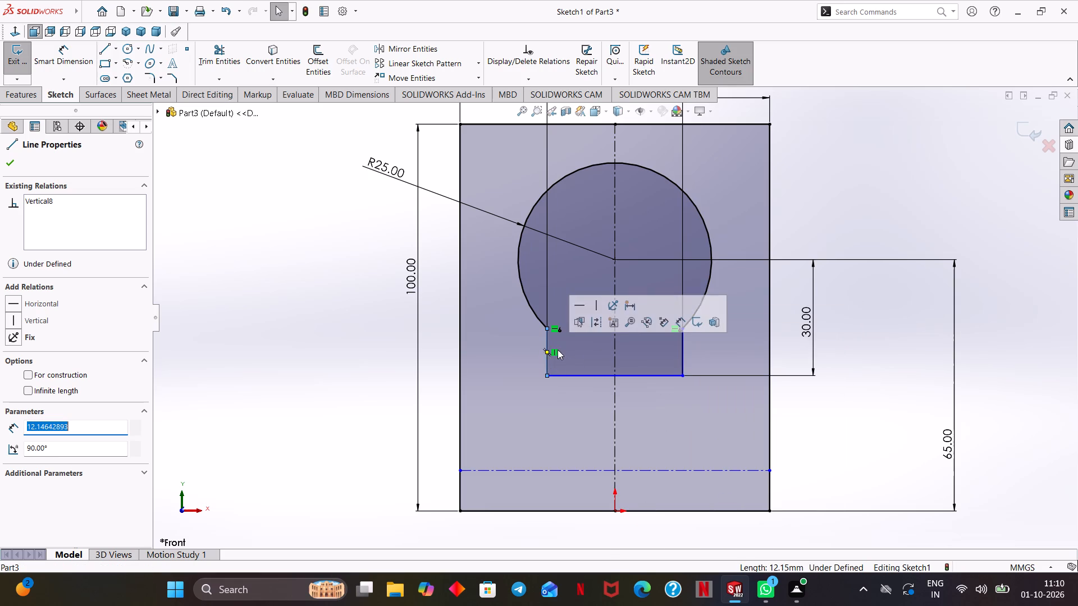
{"action": "right_click", "coordinate": [554, 351]}
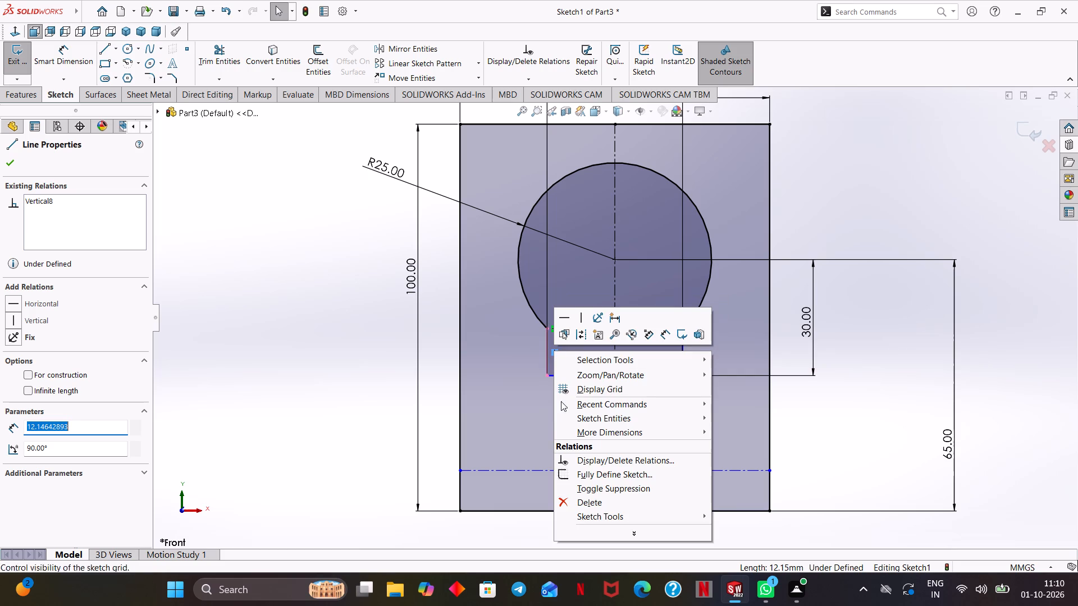
{"action": "left_click", "coordinate": [577, 498]}
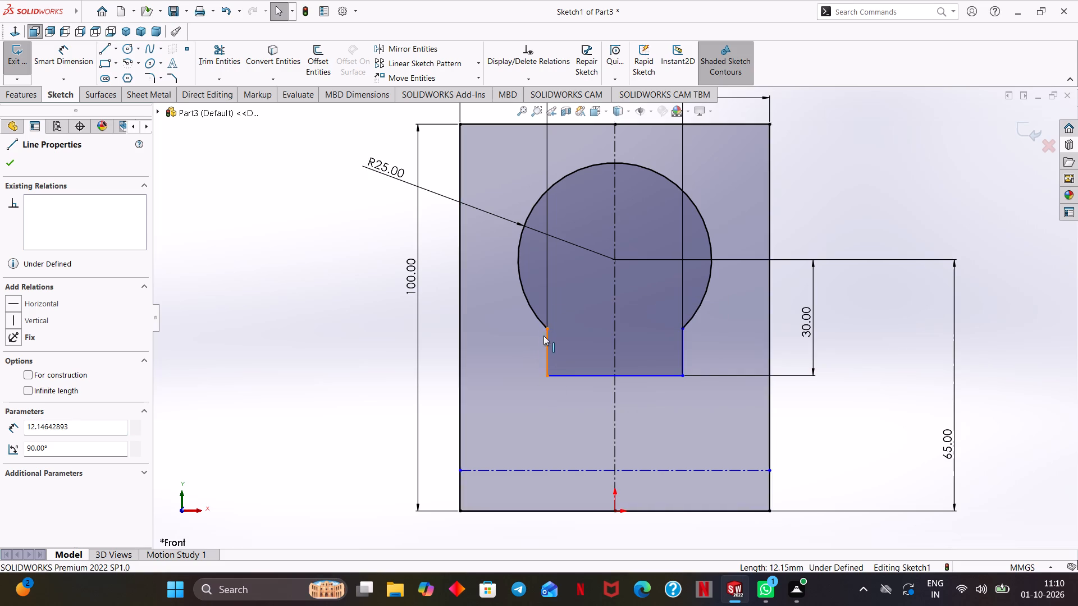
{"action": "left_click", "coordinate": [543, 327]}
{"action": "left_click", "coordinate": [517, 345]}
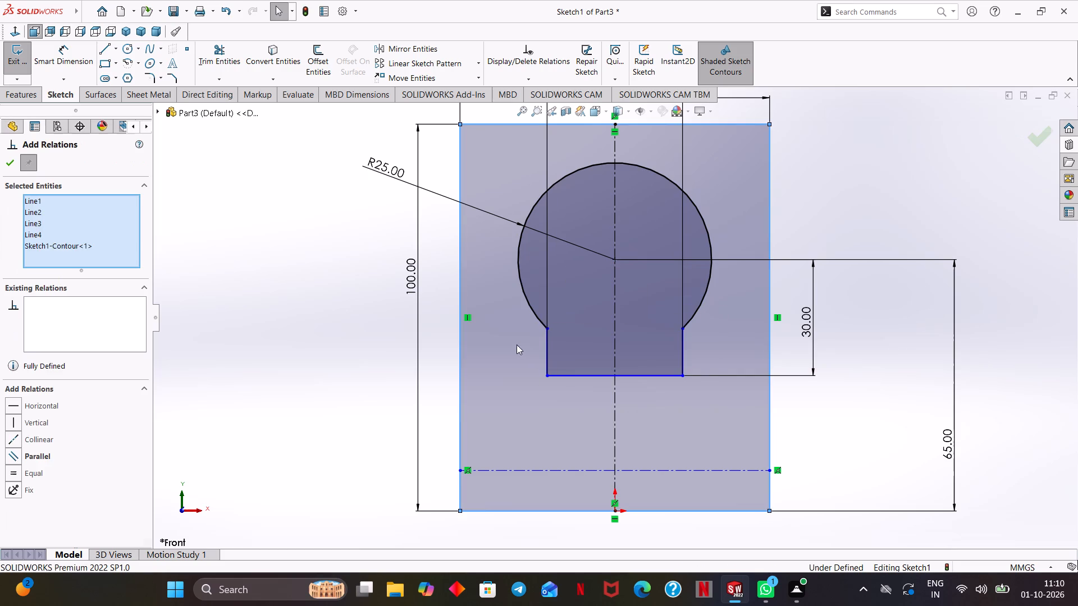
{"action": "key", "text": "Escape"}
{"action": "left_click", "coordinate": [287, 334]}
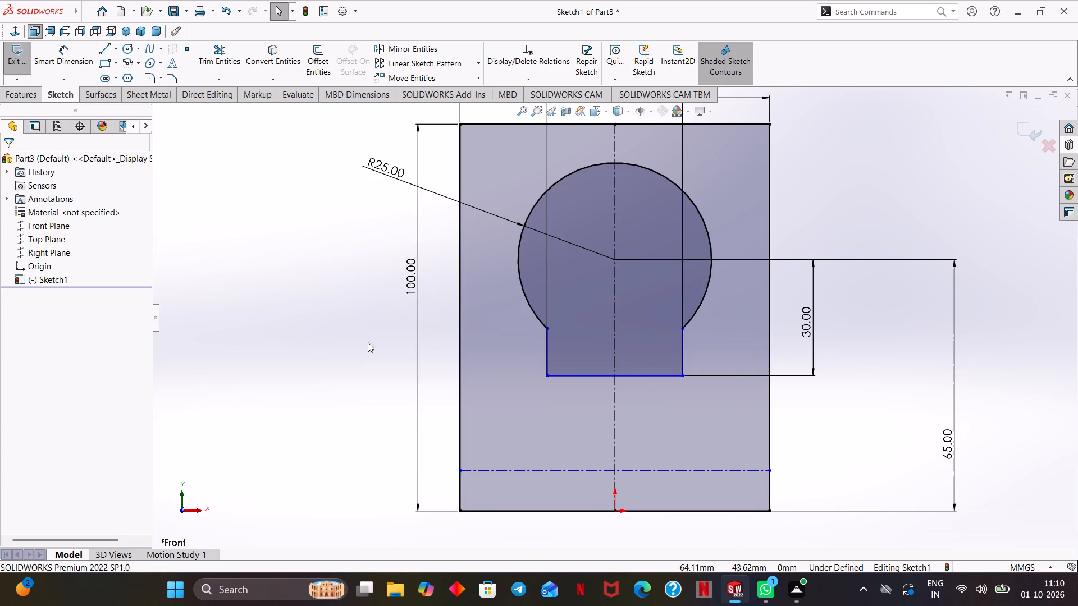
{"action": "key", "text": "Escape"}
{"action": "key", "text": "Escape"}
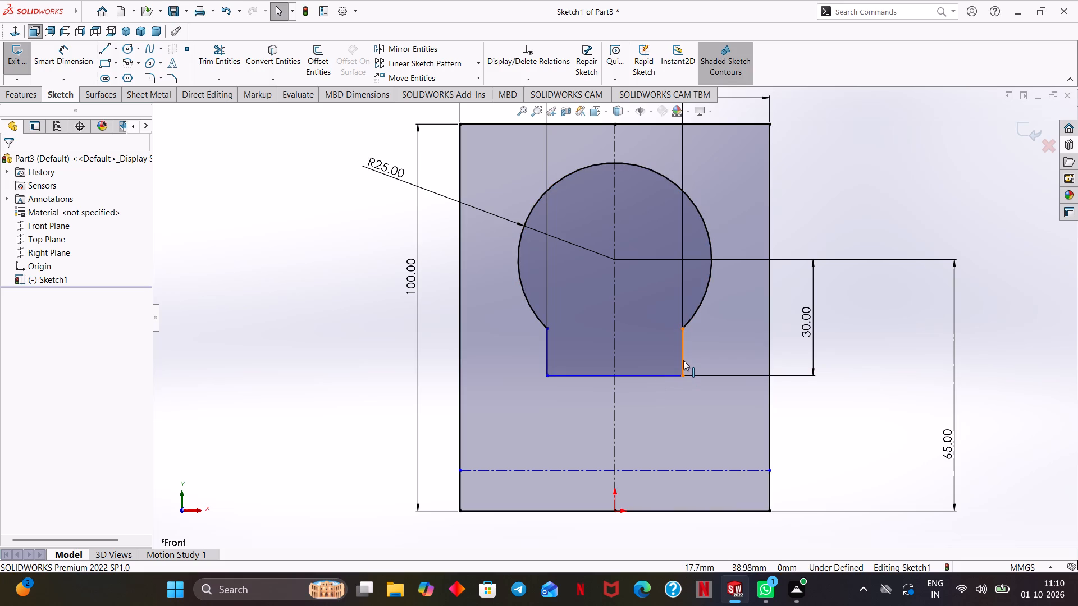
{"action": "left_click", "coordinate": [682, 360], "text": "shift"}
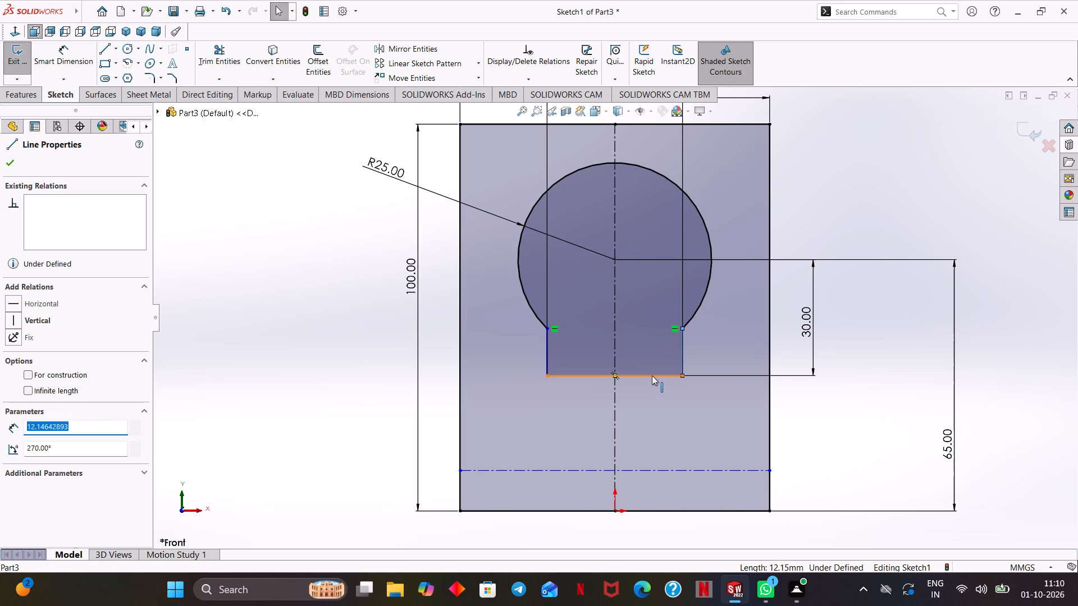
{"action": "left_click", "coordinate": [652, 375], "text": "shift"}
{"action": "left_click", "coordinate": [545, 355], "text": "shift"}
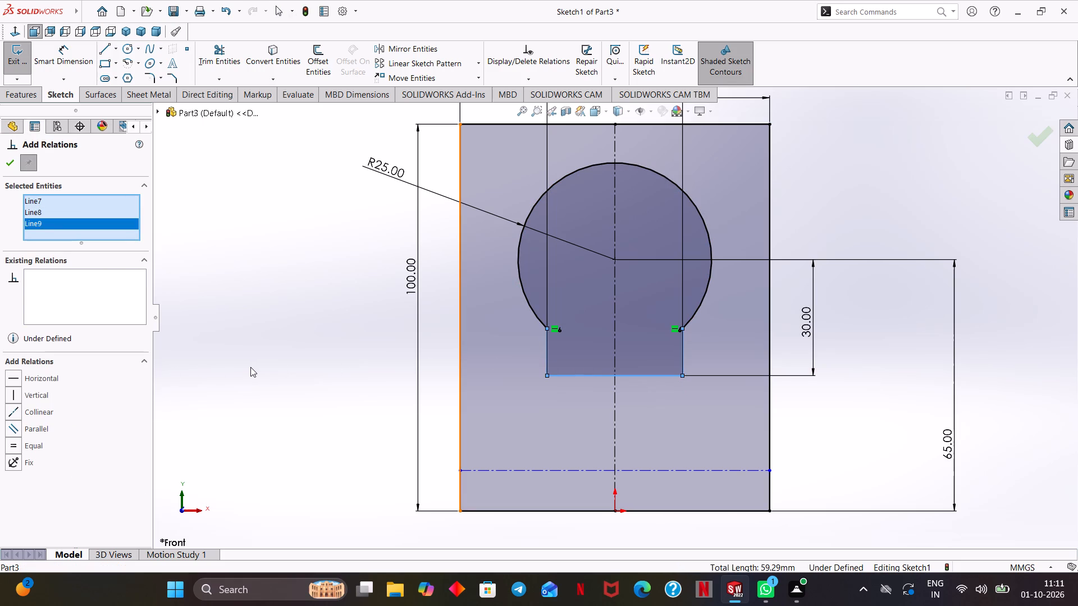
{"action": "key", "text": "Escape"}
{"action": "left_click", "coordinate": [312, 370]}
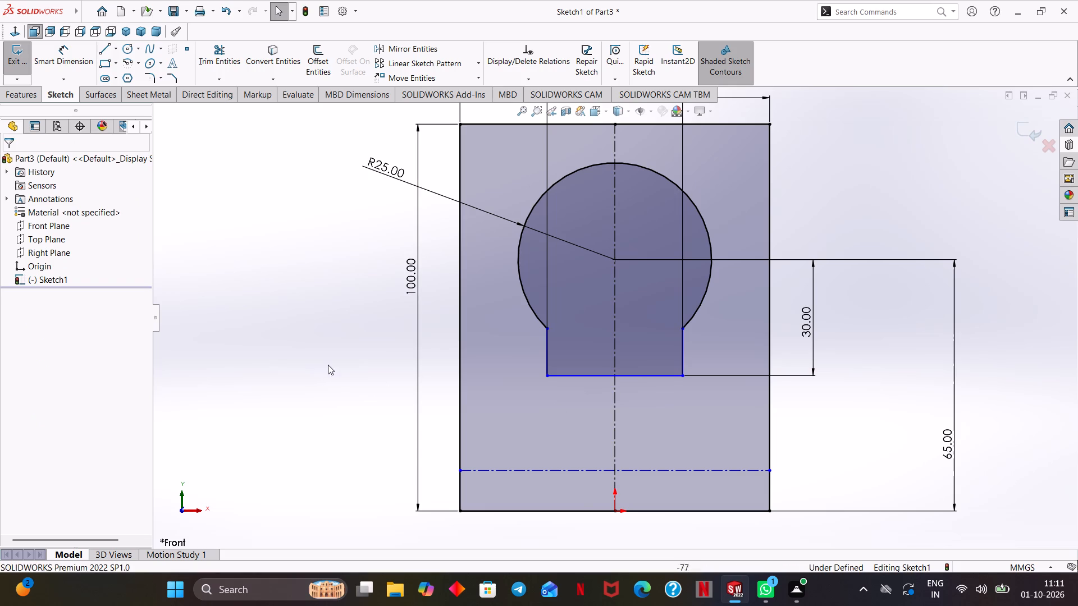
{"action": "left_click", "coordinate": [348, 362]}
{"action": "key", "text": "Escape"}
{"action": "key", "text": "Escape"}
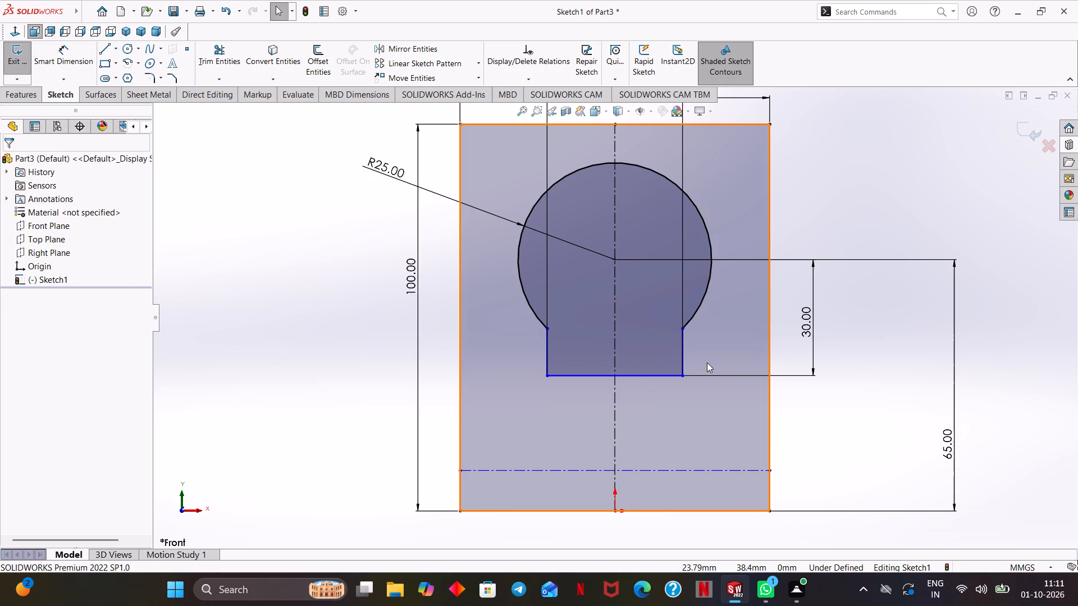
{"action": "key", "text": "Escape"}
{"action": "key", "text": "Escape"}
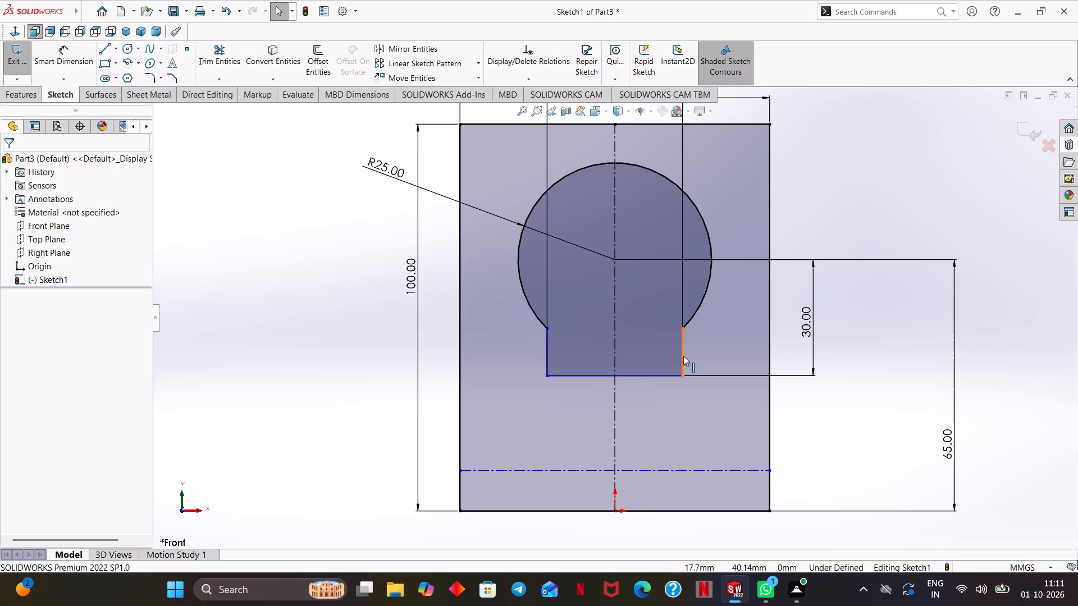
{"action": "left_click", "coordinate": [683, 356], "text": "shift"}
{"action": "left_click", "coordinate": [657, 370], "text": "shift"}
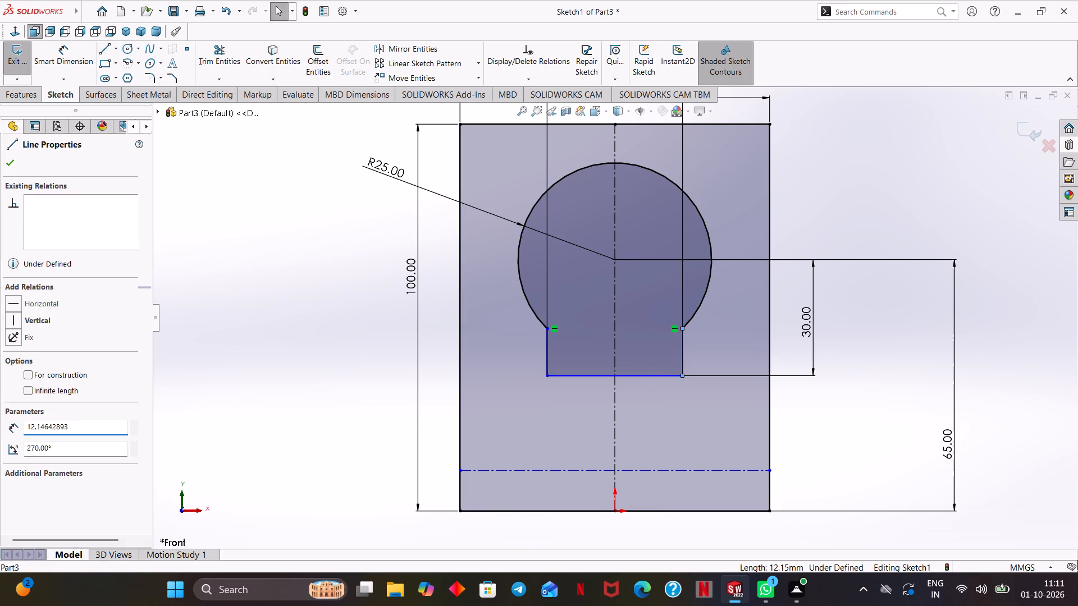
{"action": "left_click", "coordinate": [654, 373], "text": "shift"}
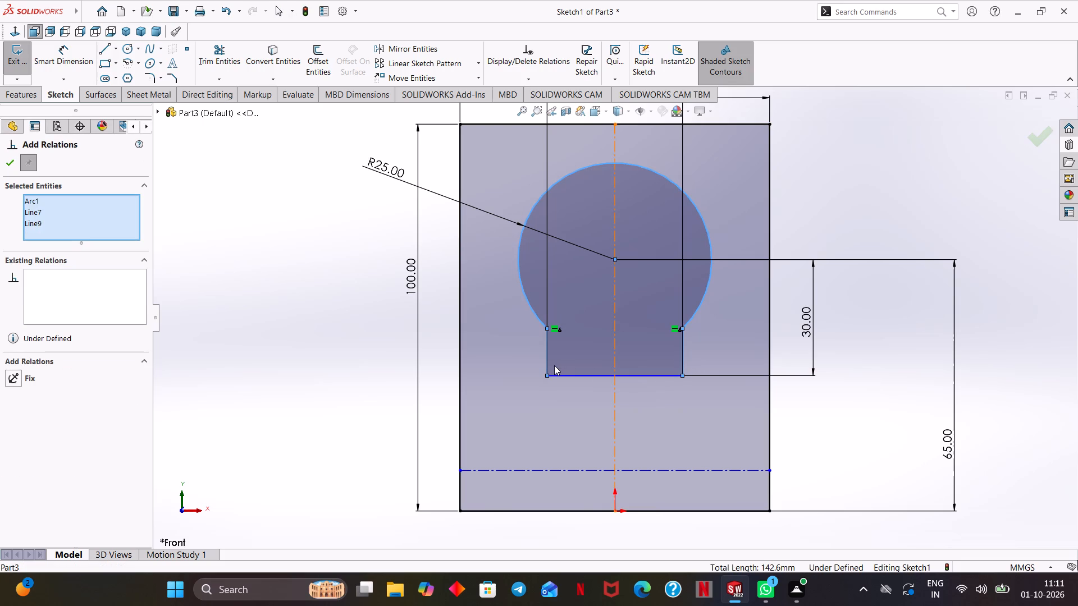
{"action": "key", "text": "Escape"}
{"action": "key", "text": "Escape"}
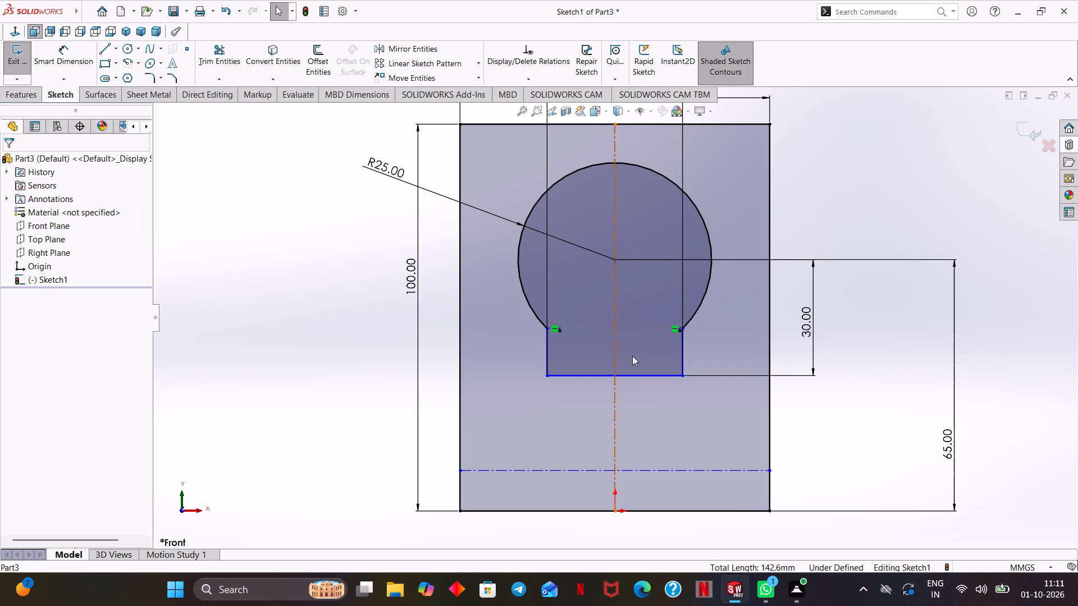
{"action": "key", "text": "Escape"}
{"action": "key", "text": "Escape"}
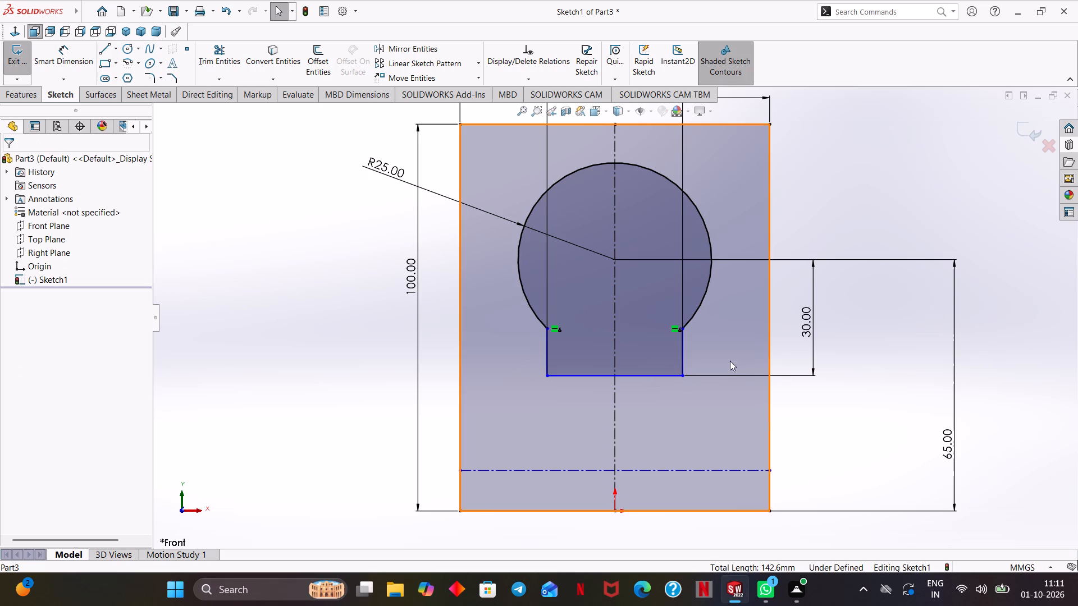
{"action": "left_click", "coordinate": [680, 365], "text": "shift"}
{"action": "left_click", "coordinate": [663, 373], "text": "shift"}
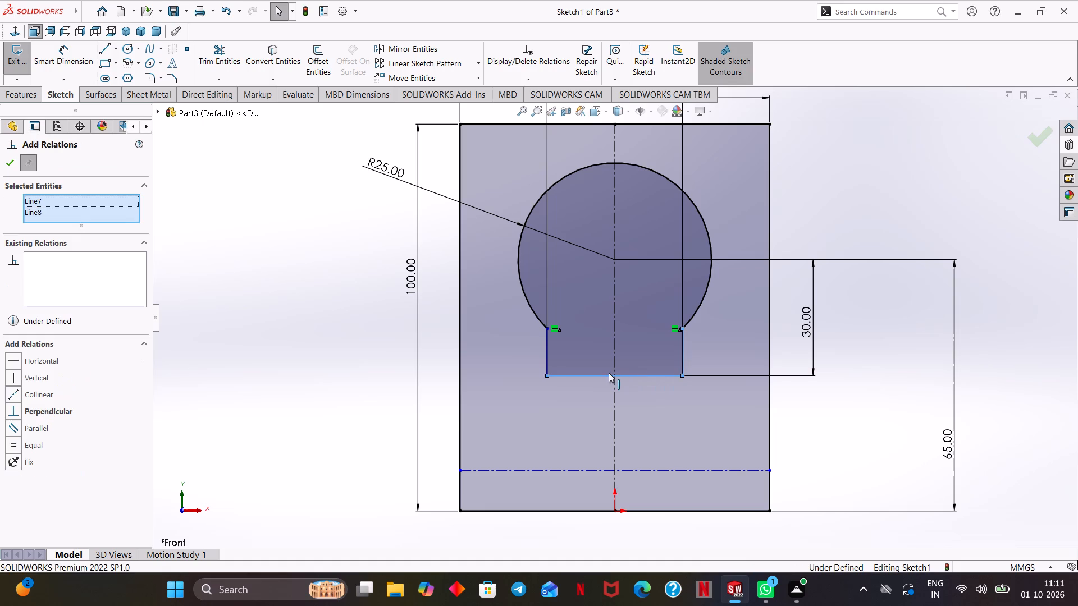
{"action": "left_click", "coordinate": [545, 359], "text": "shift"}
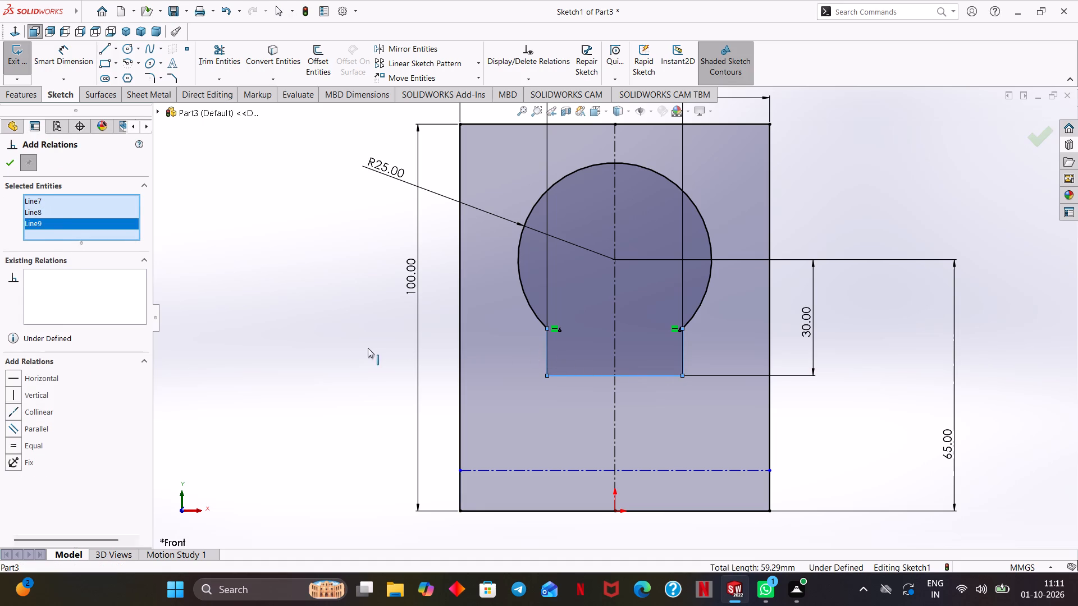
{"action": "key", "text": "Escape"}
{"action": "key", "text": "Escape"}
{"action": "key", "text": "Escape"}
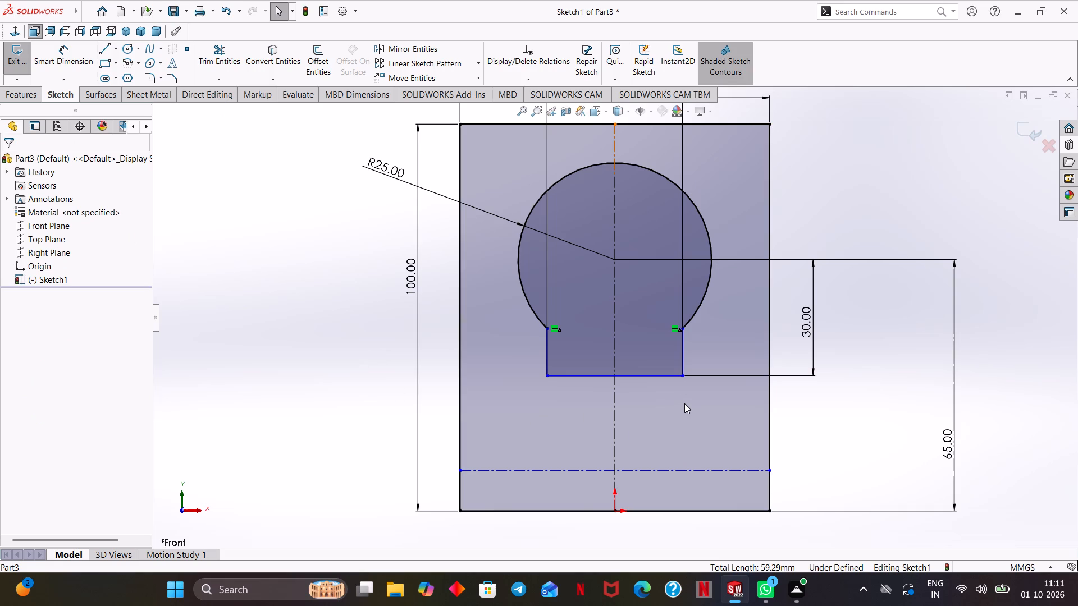
Try to add a Collinear relation among the opening's two side lines and its bottom line, and clear the selection.
{"action": "left_click", "coordinate": [683, 360], "text": "shift"}
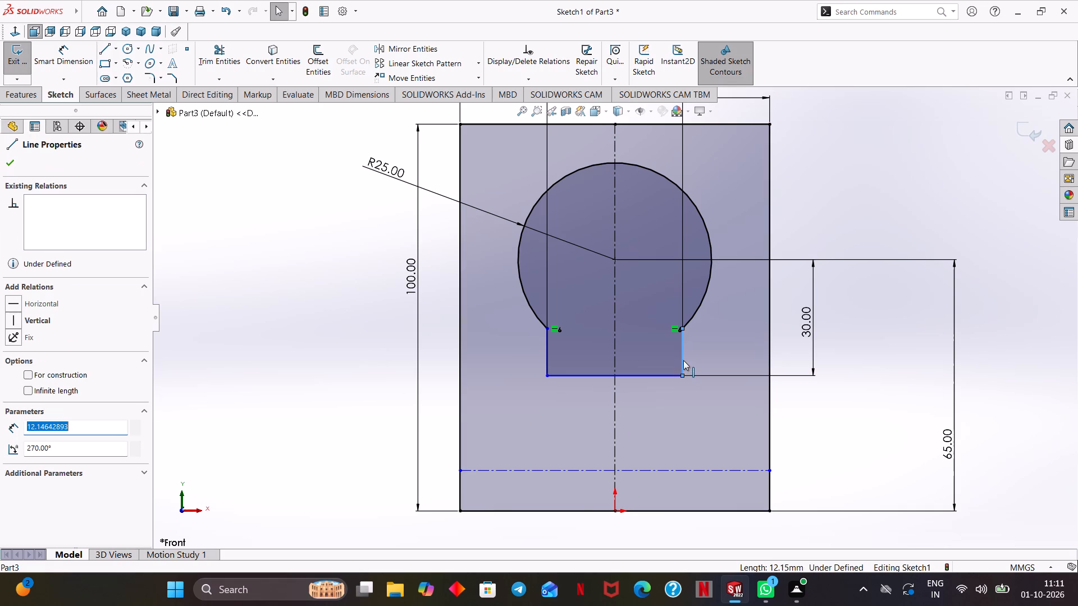
{"action": "left_click", "coordinate": [659, 375], "text": "shift"}
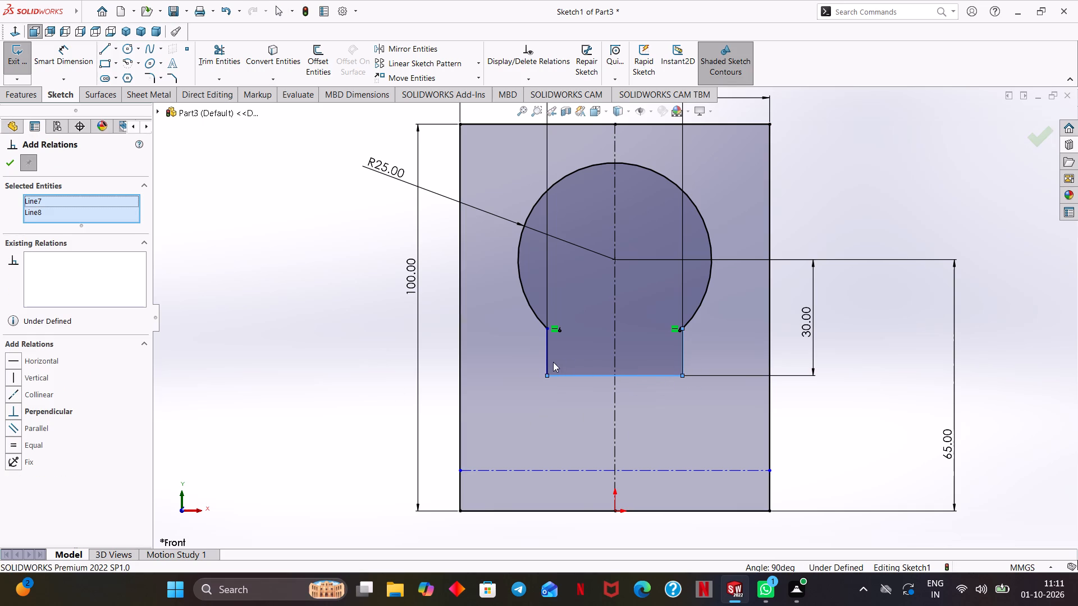
{"action": "left_click", "coordinate": [549, 357], "text": "shift"}
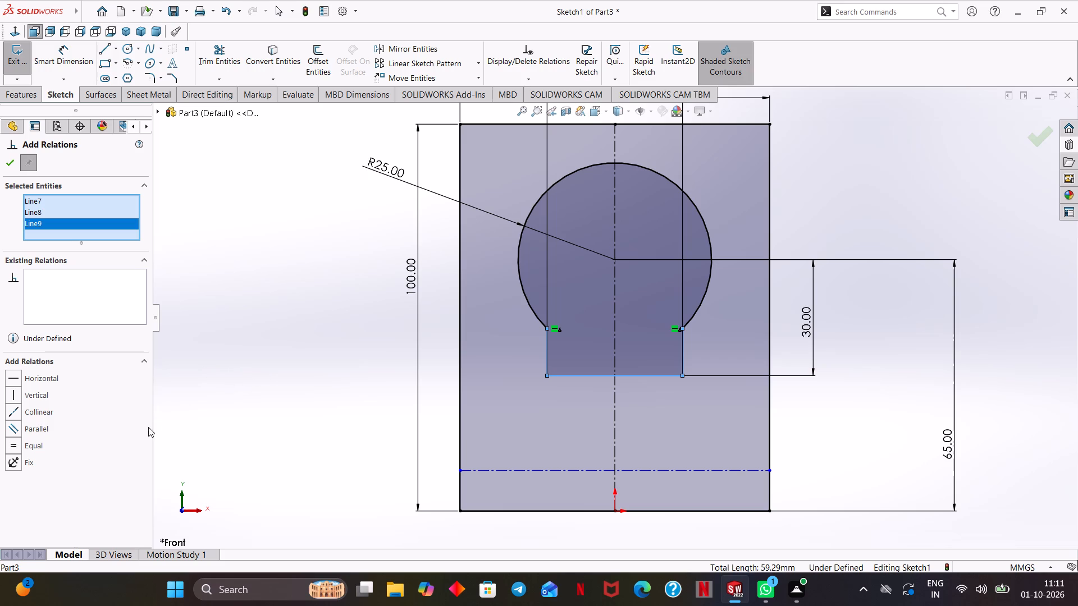
{"action": "scroll", "coordinate": [99, 454], "scroll_direction": "down", "scroll_amount": 1}
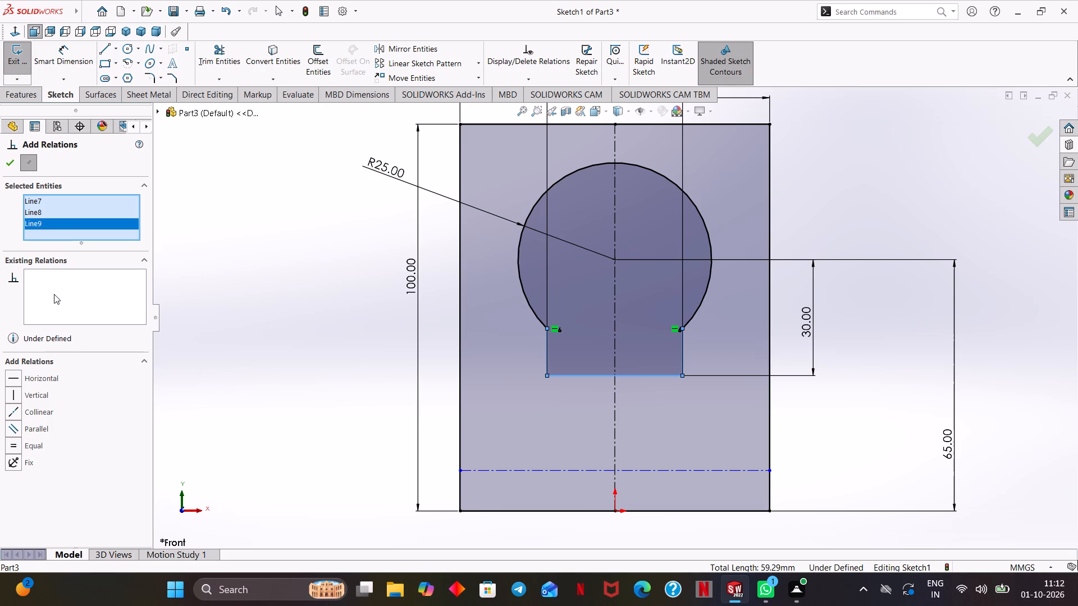
{"action": "left_click", "coordinate": [48, 286]}
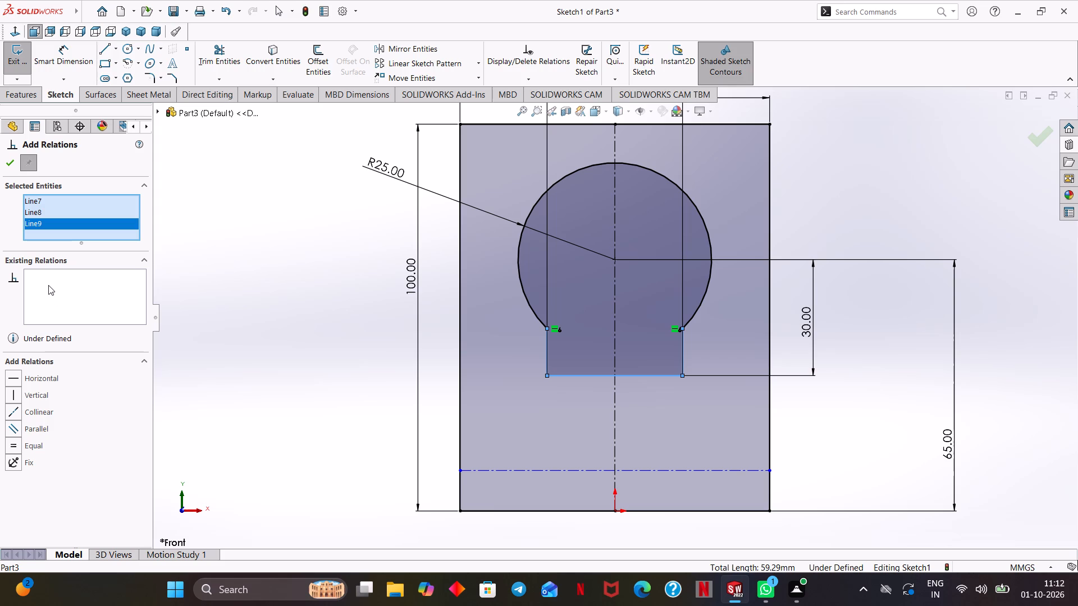
{"action": "right_click", "coordinate": [48, 285]}
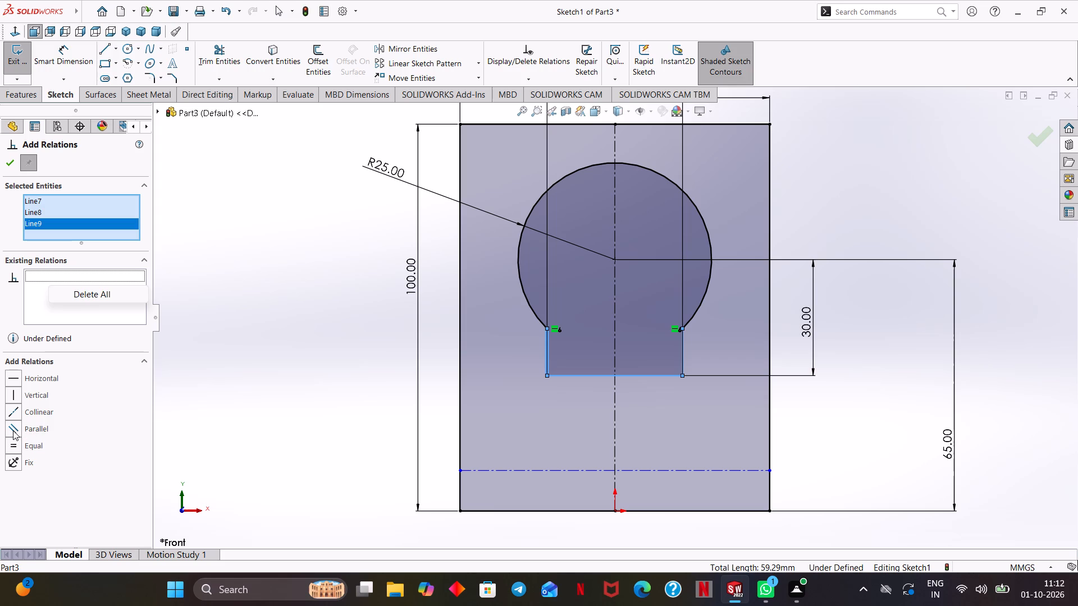
{"action": "left_click", "coordinate": [13, 412]}
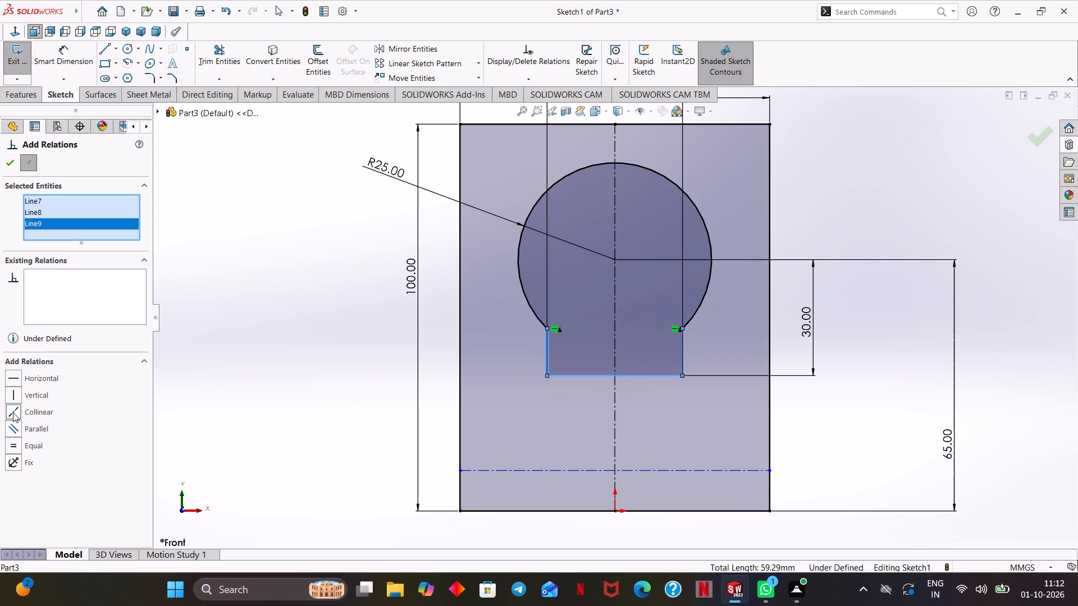
{"action": "left_click", "coordinate": [13, 412]}
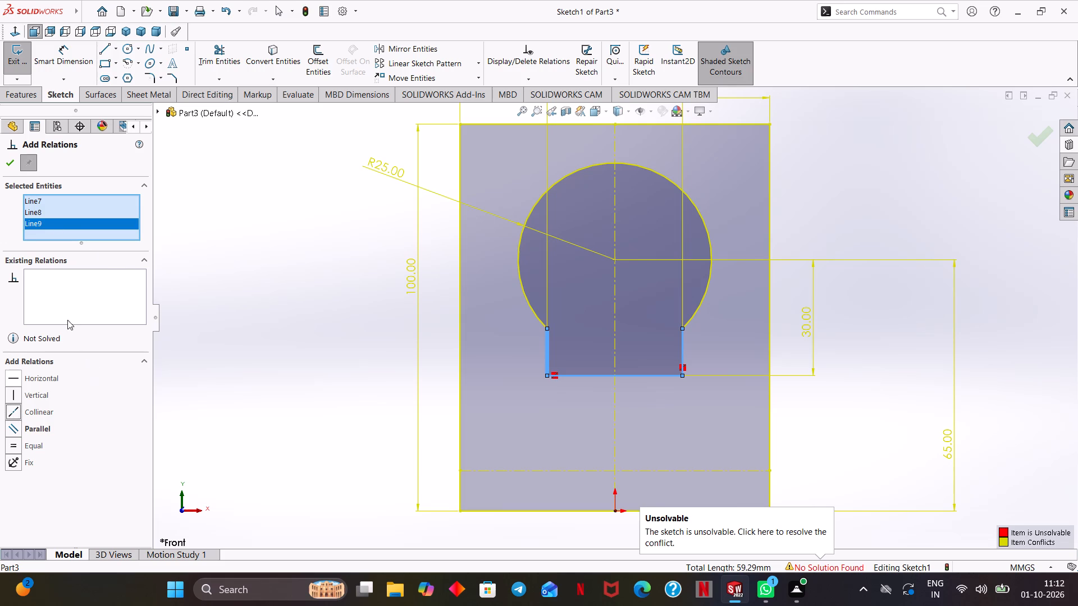
{"action": "right_click", "coordinate": [74, 219]}
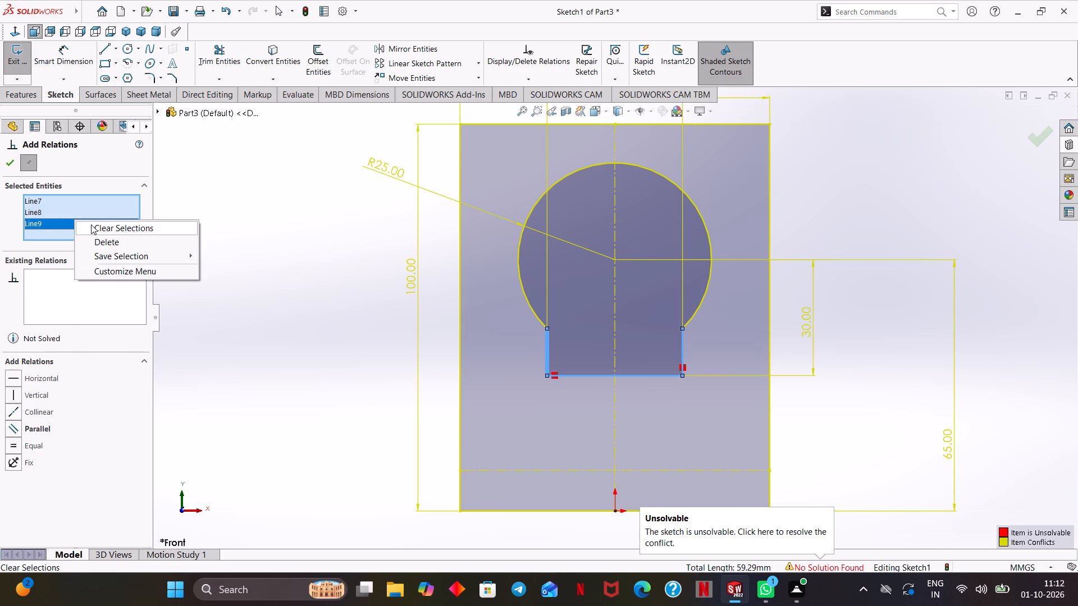
{"action": "left_click", "coordinate": [95, 224]}
{"action": "key", "text": "Escape"}
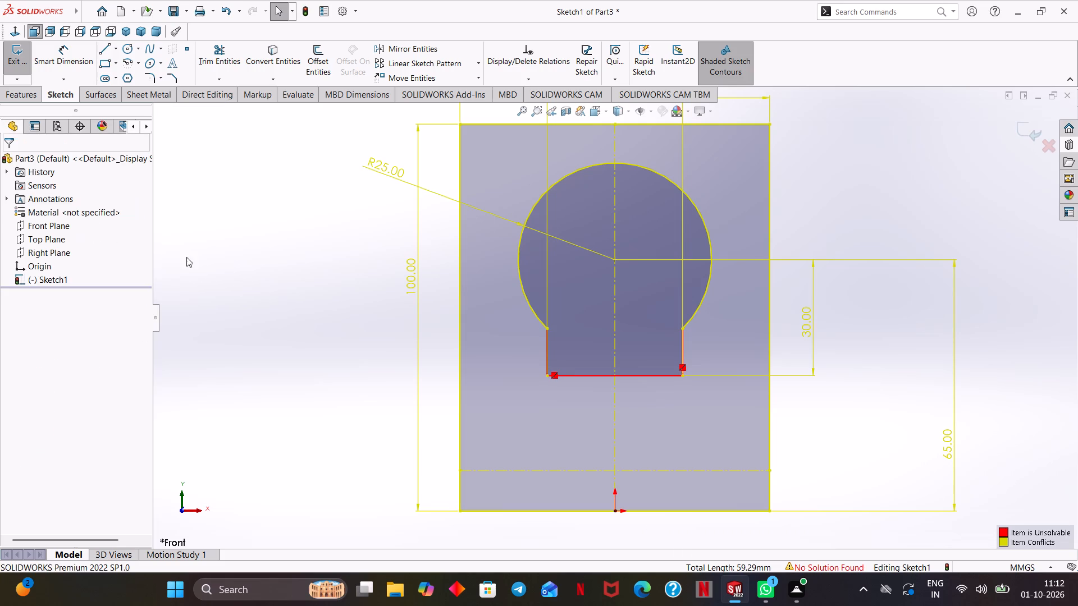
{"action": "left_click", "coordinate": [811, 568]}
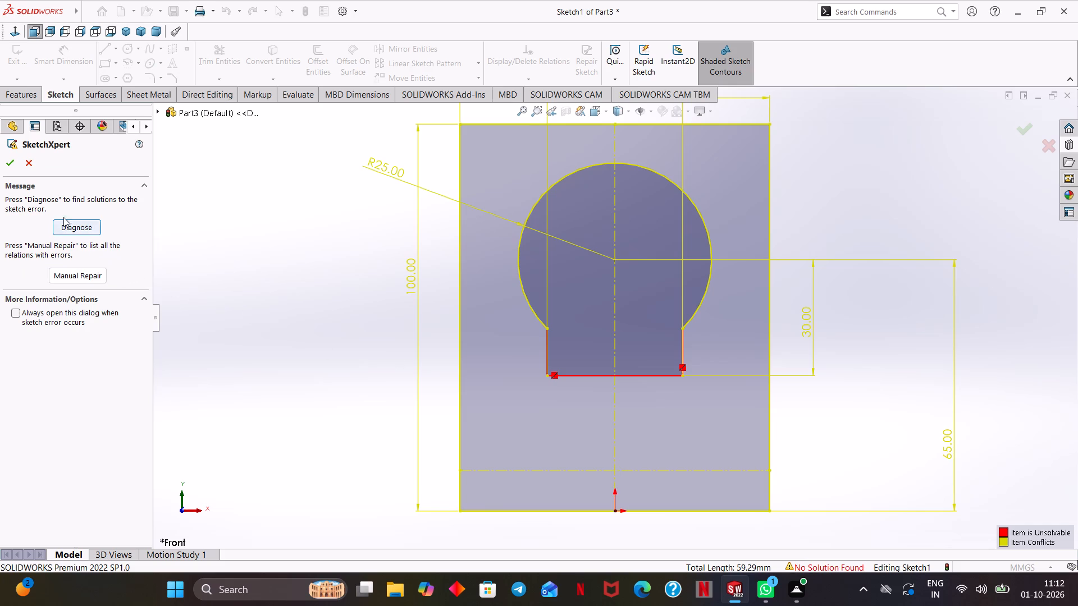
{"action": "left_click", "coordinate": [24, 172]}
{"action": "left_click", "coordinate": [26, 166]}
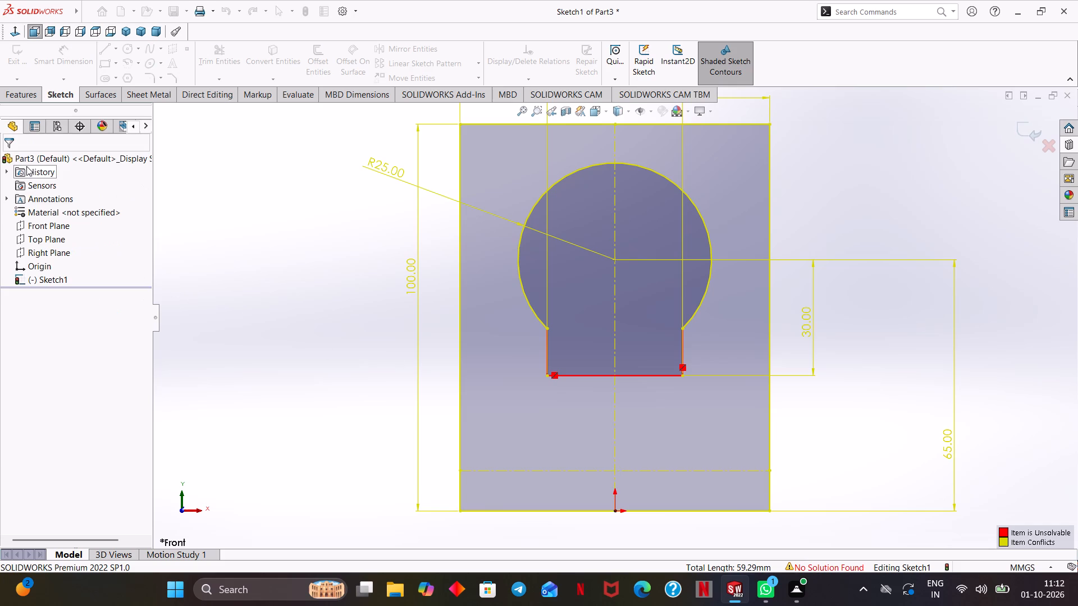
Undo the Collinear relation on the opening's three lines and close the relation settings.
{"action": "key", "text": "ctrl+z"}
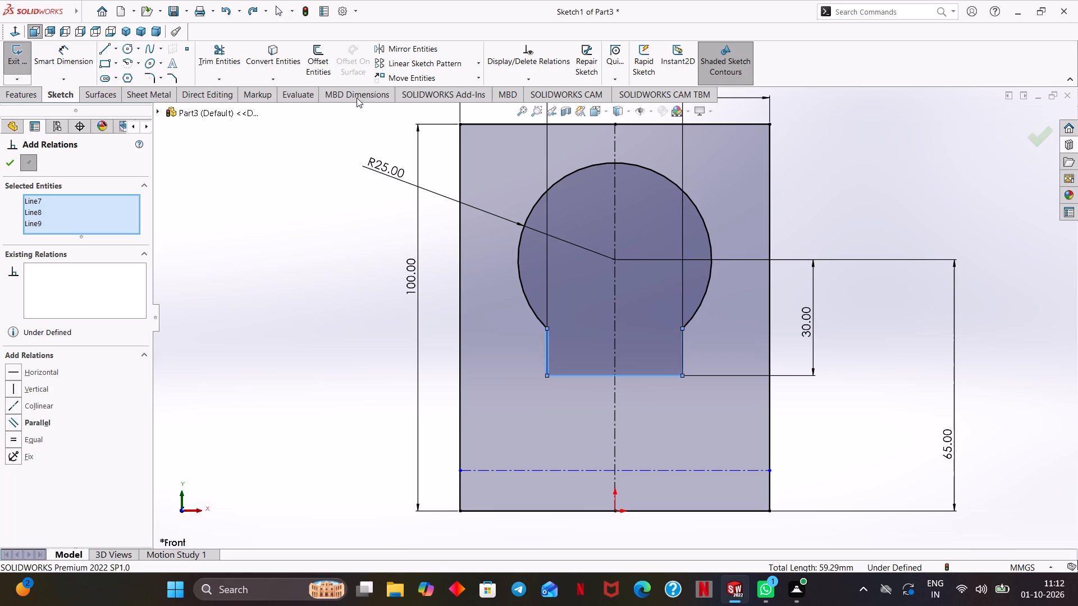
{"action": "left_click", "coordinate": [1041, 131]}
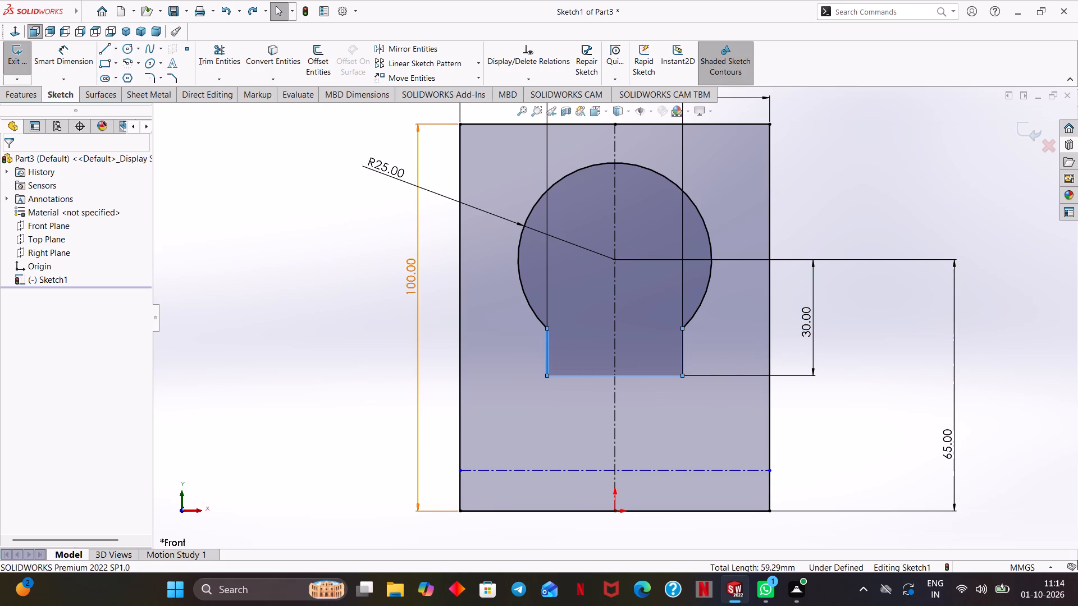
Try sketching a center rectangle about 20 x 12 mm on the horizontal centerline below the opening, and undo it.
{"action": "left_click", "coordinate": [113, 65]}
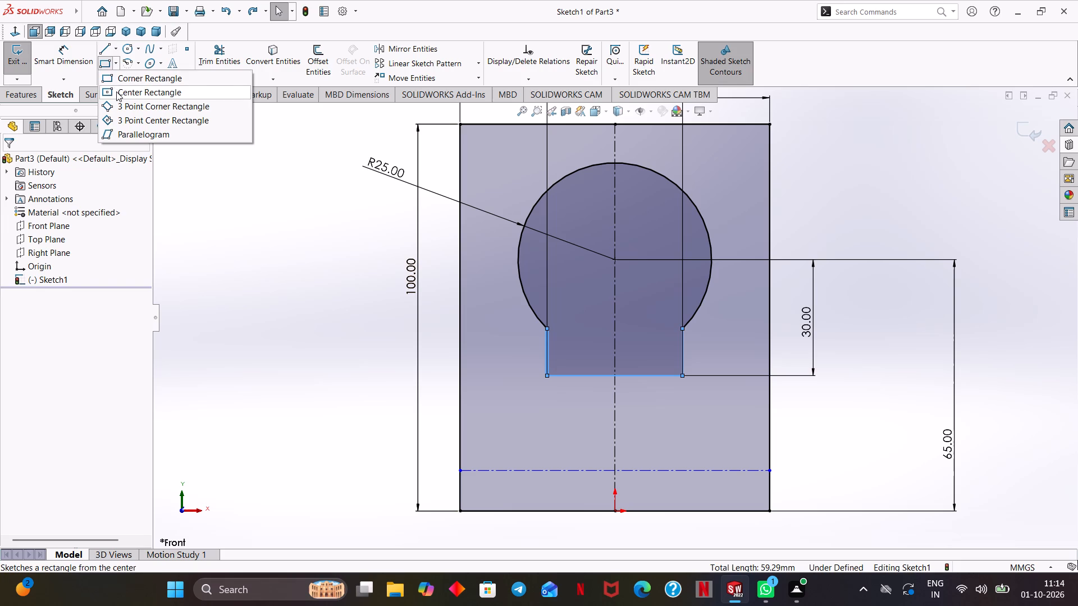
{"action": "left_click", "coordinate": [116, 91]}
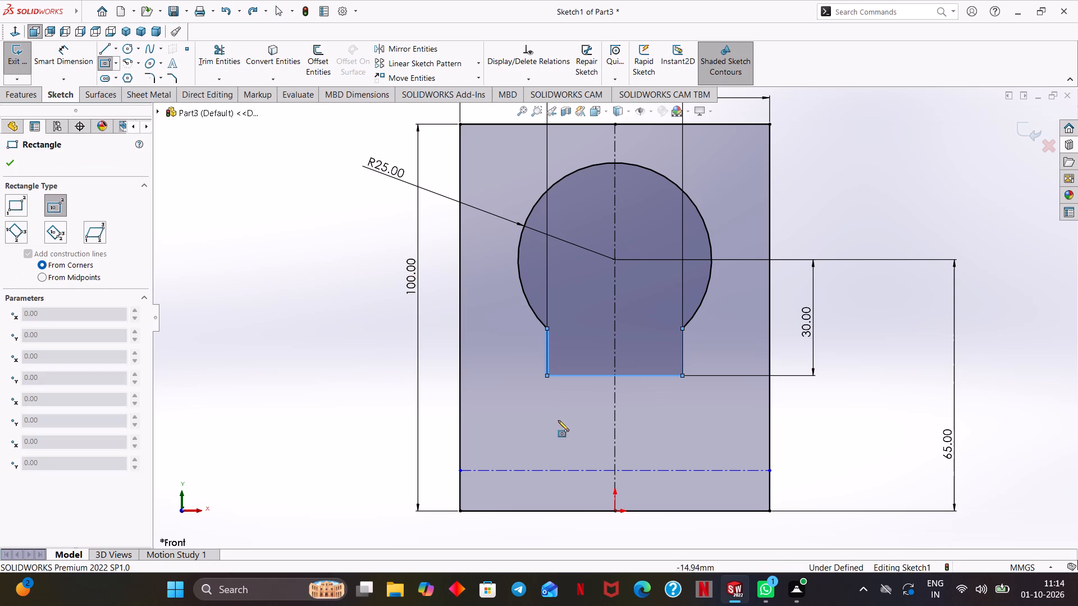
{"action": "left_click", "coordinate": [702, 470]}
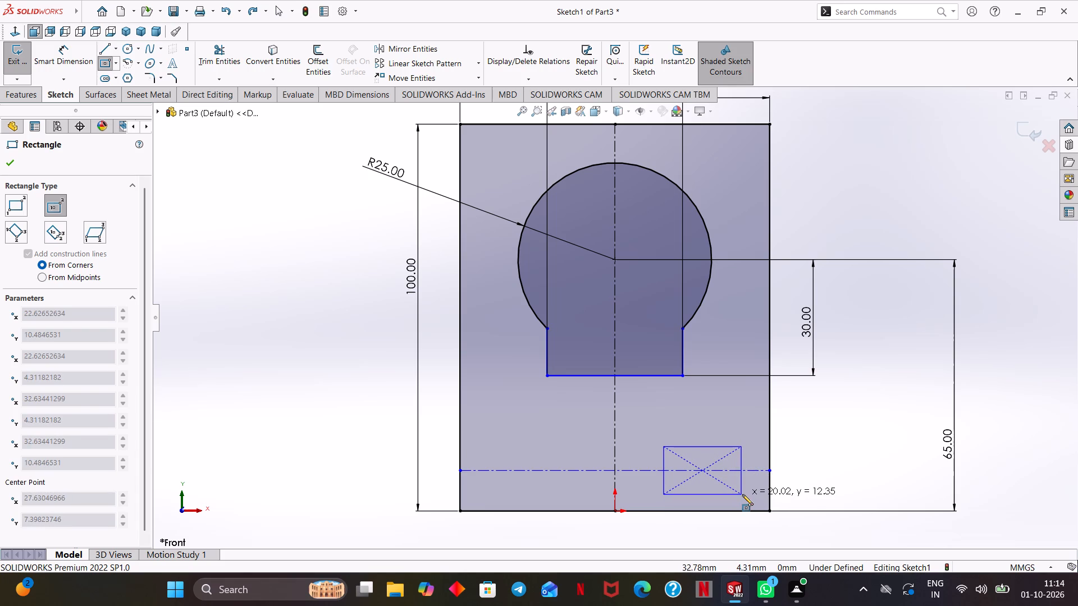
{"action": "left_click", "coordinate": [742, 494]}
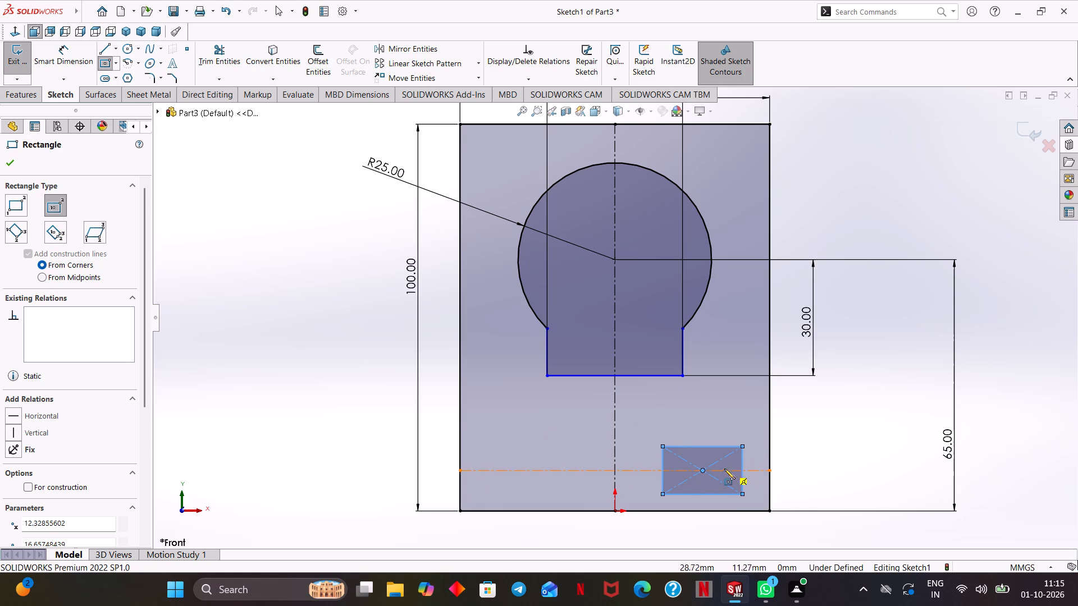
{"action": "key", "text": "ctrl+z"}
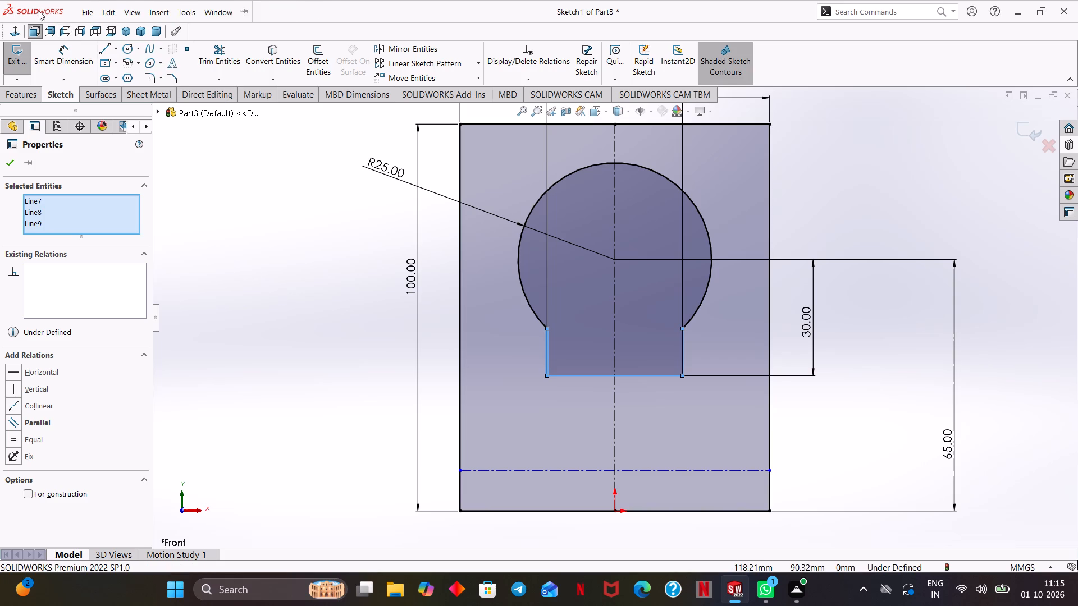
Sketch a center rectangle about 14 x 9 mm on the horizontal centerline, right of the vertical centerline.
{"action": "left_click", "coordinate": [118, 60]}
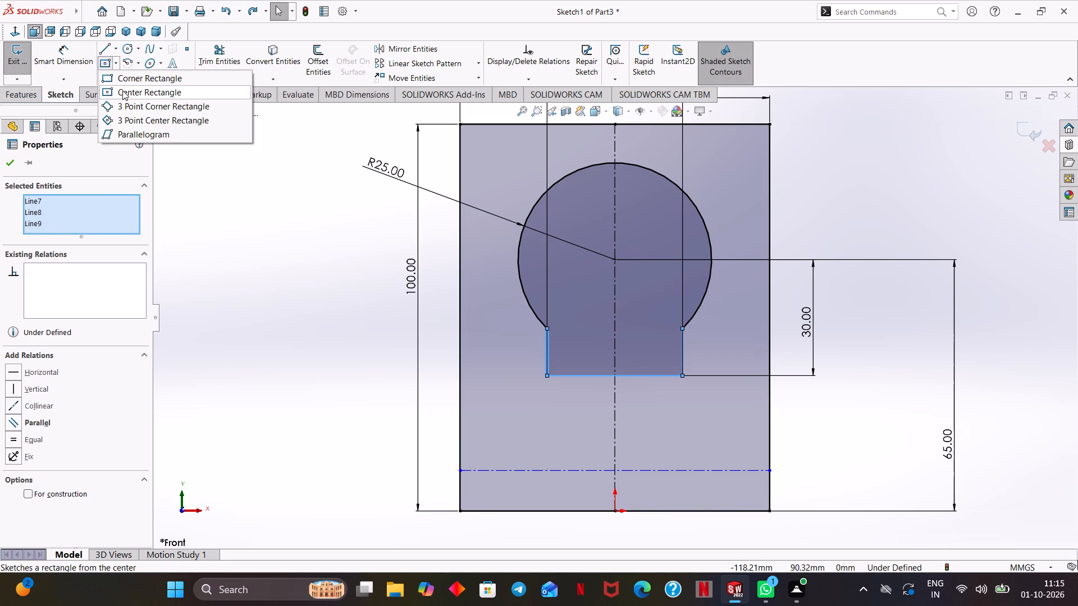
{"action": "left_click", "coordinate": [124, 90]}
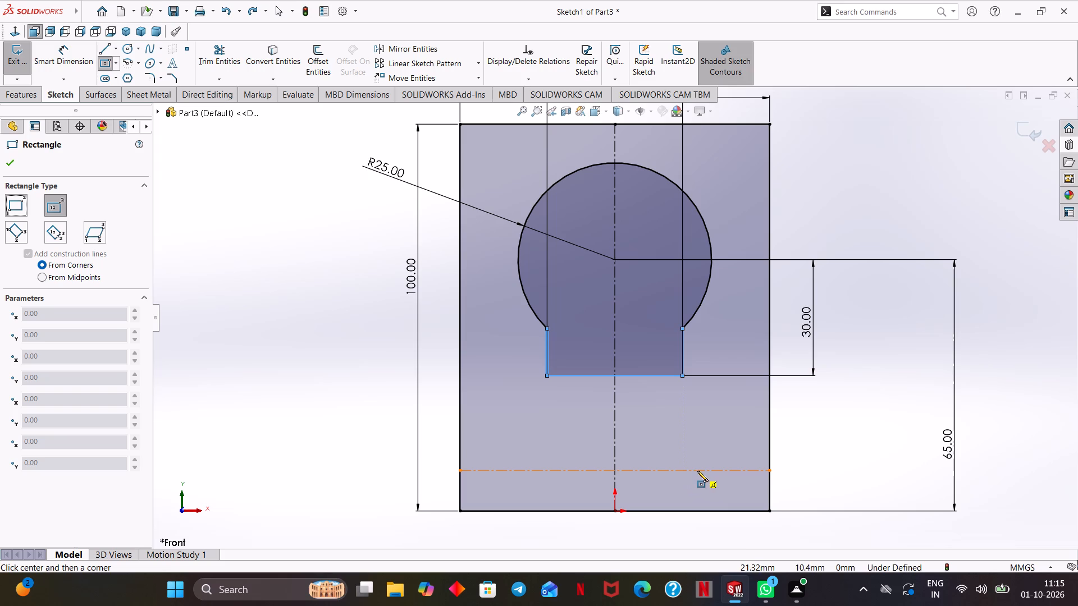
{"action": "left_click", "coordinate": [701, 470]}
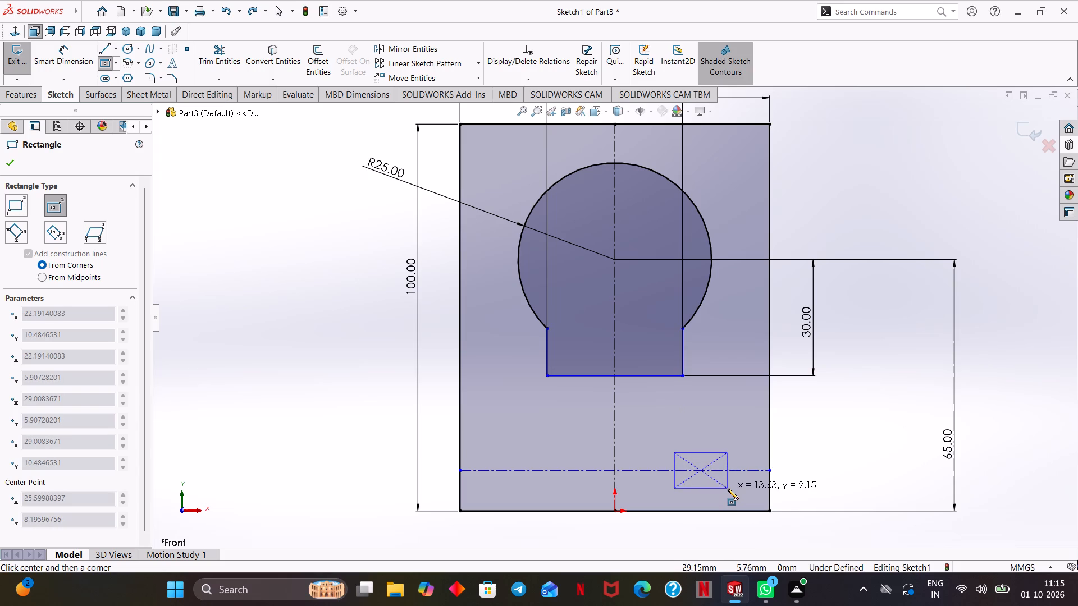
{"action": "left_click", "coordinate": [728, 489]}
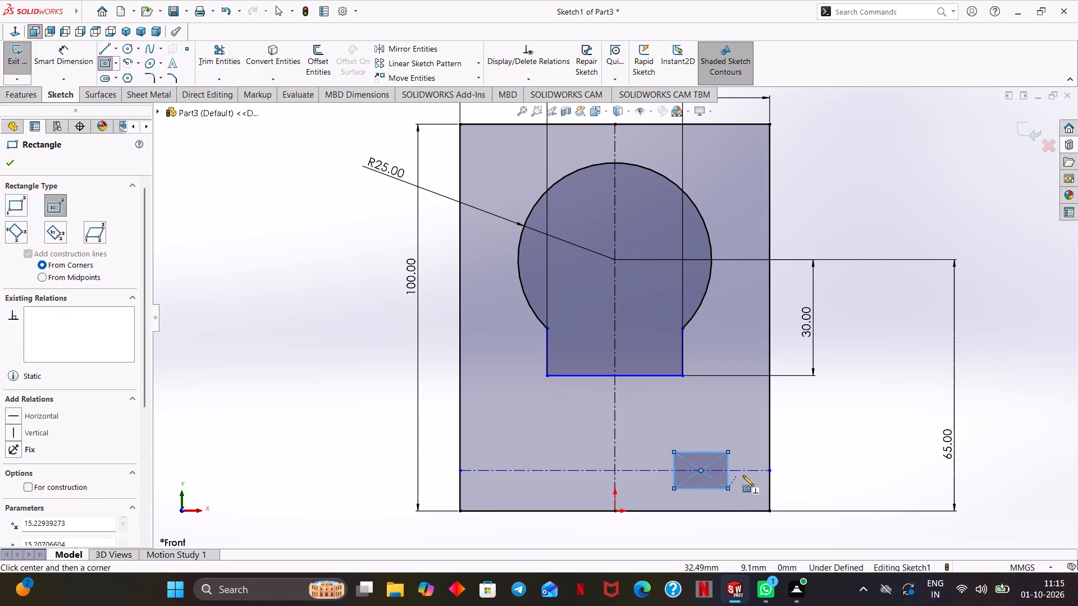
Sketch two circles centered on the horizontal centerline, about 5.5 mm diameter left of the rectangle and about 7 mm right of it.
{"action": "scroll", "coordinate": [744, 475], "scroll_direction": "down", "scroll_amount": 2}
{"action": "middle_click_drag", "start_coordinate": [803, 468], "coordinate": [873, 455], "text": "ctrl"}
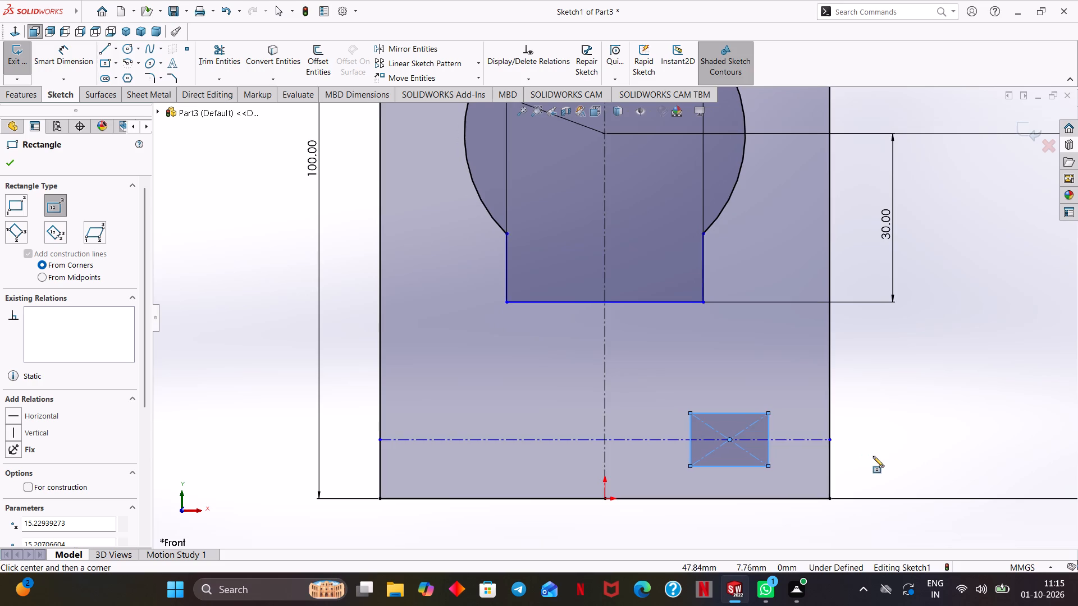
{"action": "scroll", "coordinate": [865, 461], "scroll_direction": "down", "scroll_amount": 1}
{"action": "middle_click_drag", "start_coordinate": [783, 469], "coordinate": [819, 470], "text": "ctrl"}
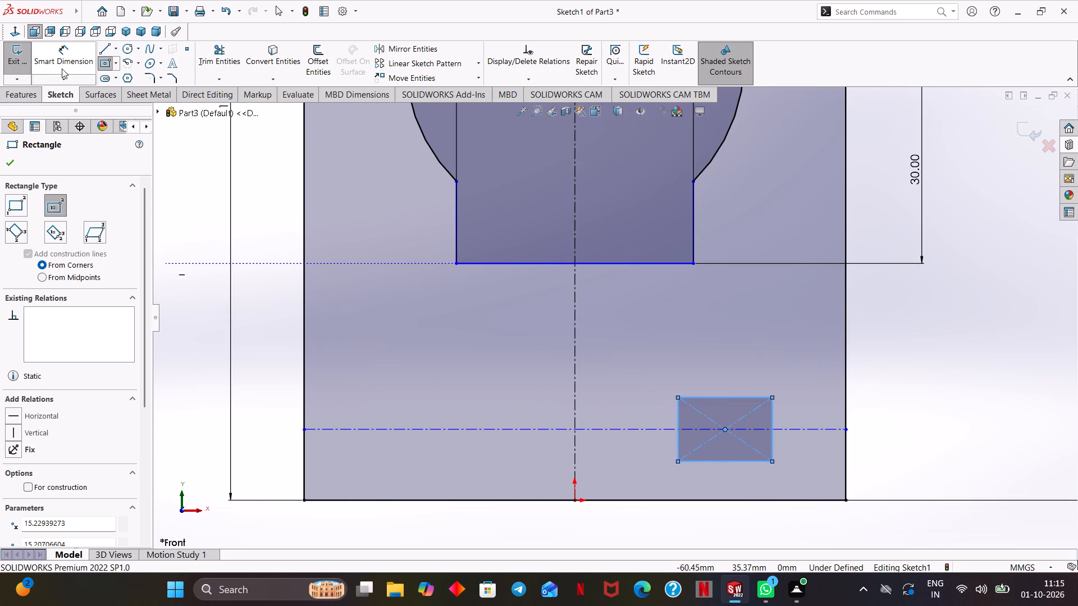
{"action": "left_click", "coordinate": [125, 53]}
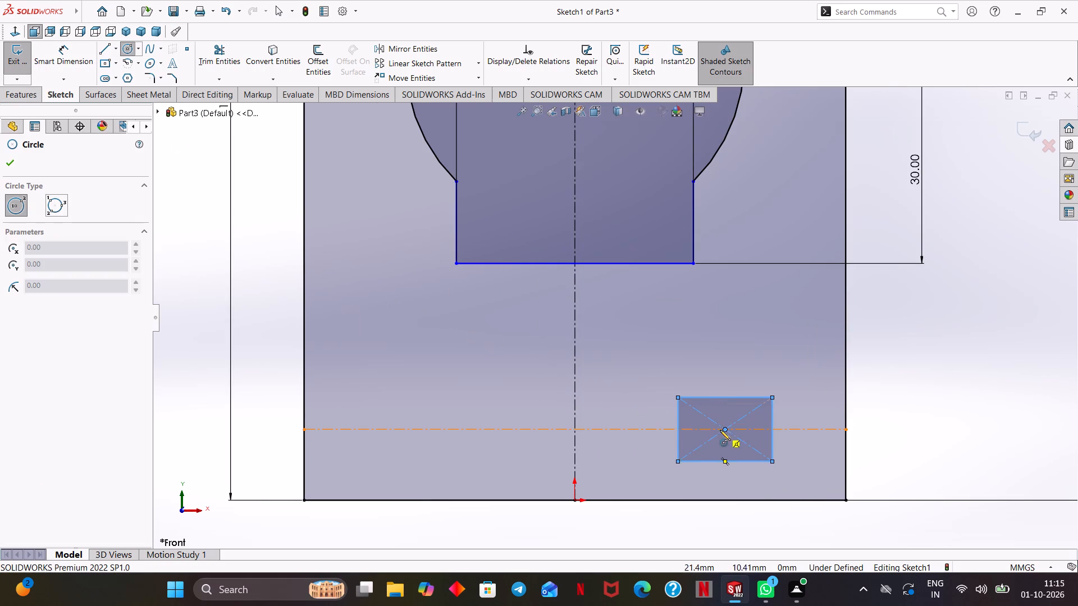
{"action": "left_click", "coordinate": [622, 429]}
{"action": "left_click", "coordinate": [637, 439]}
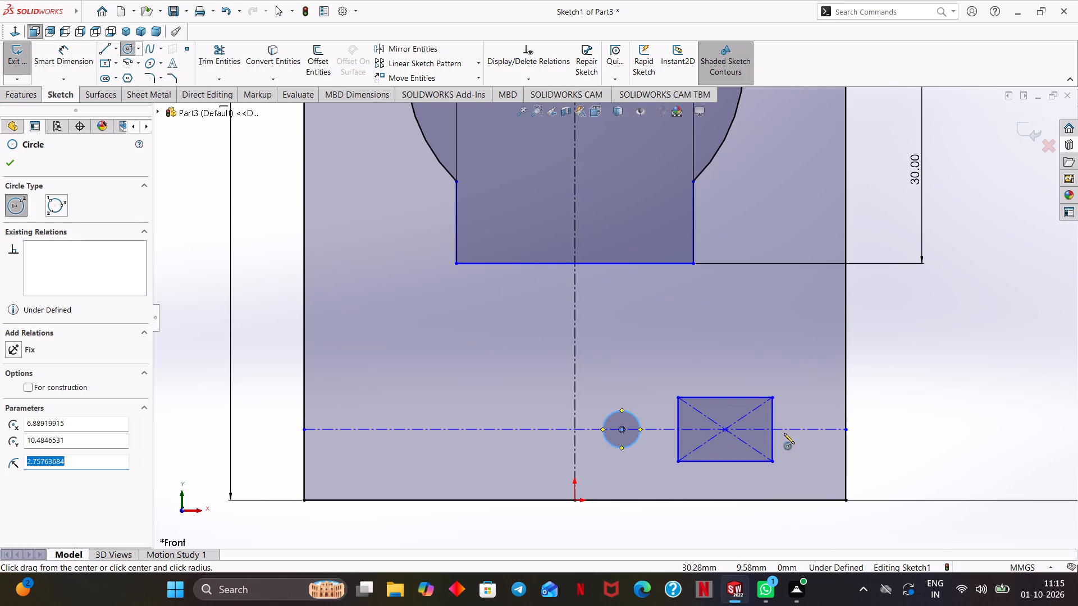
{"action": "left_click", "coordinate": [809, 430]}
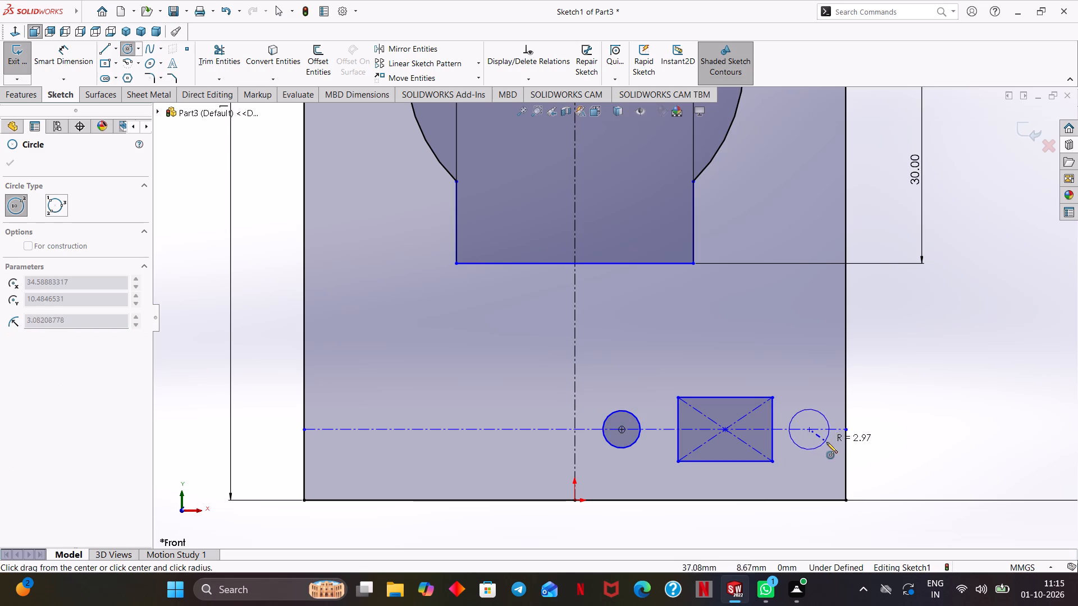
{"action": "left_click", "coordinate": [828, 444]}
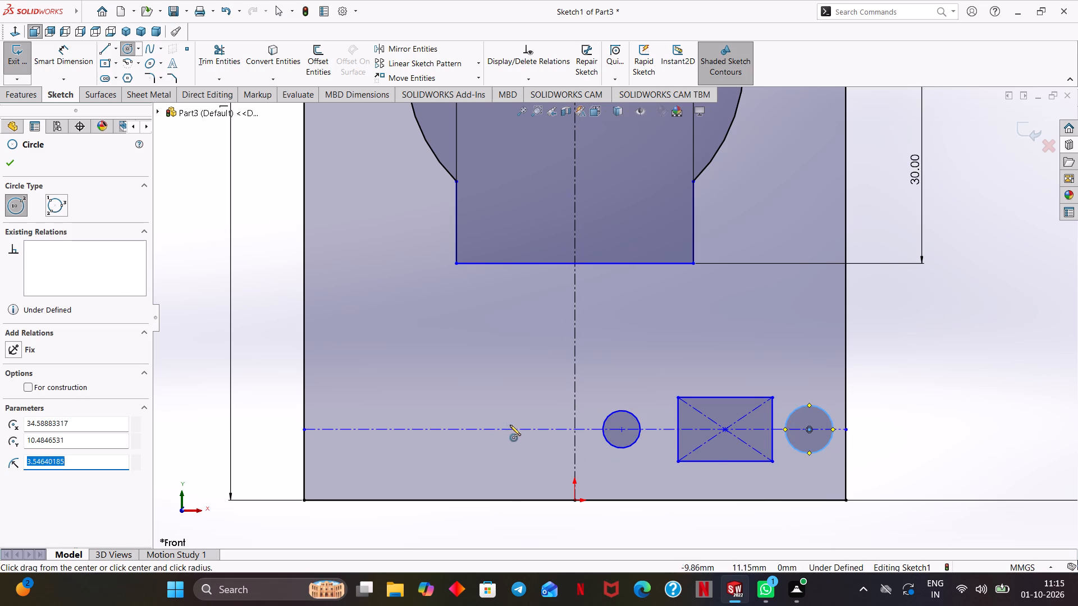
Sketch three circles on the horizontal centerline left of the vertical centerline, about 5, 18 and 3.5 mm in diameter going outward.
{"action": "left_click", "coordinate": [533, 430]}
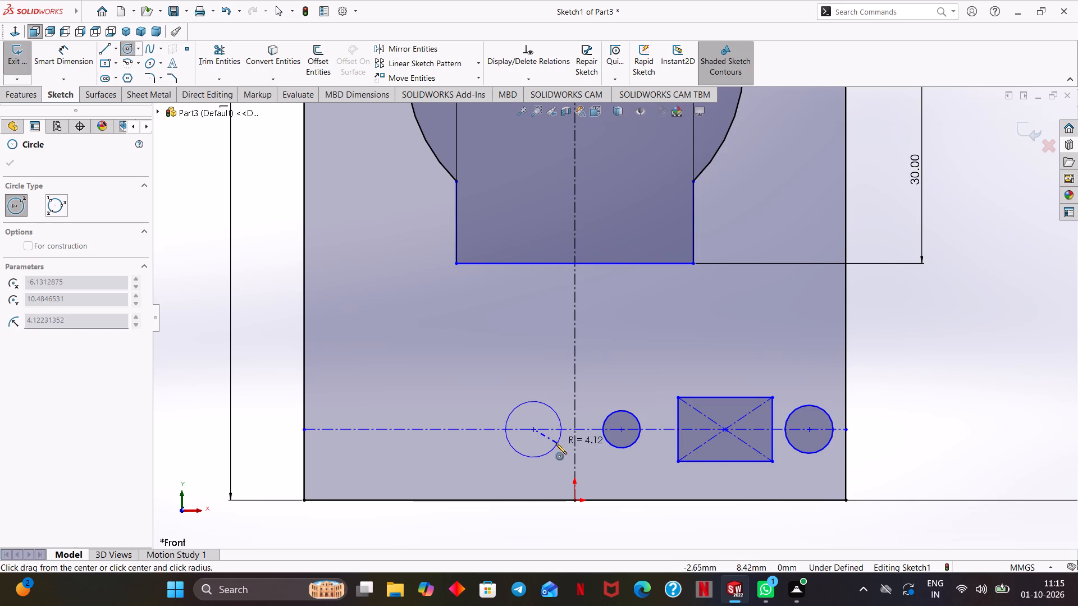
{"action": "left_click", "coordinate": [547, 438]}
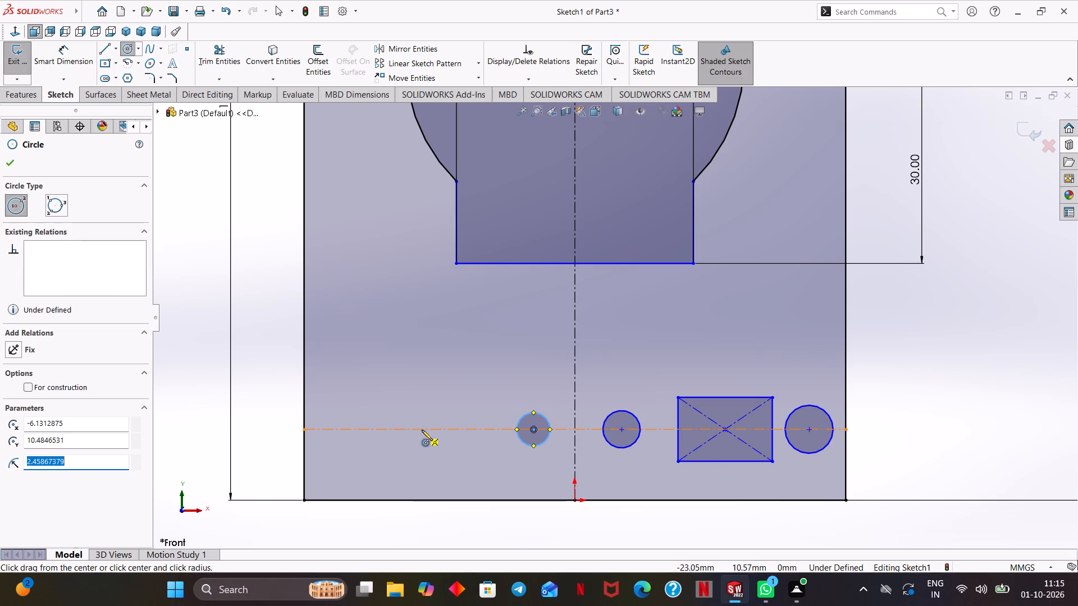
{"action": "left_click", "coordinate": [426, 430]}
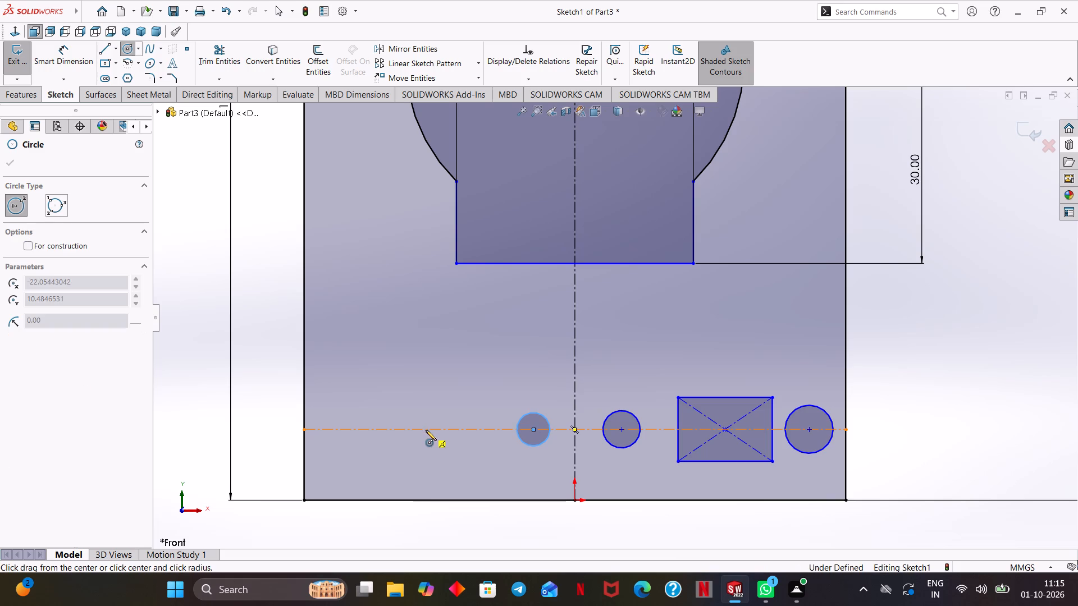
{"action": "left_click", "coordinate": [479, 457]}
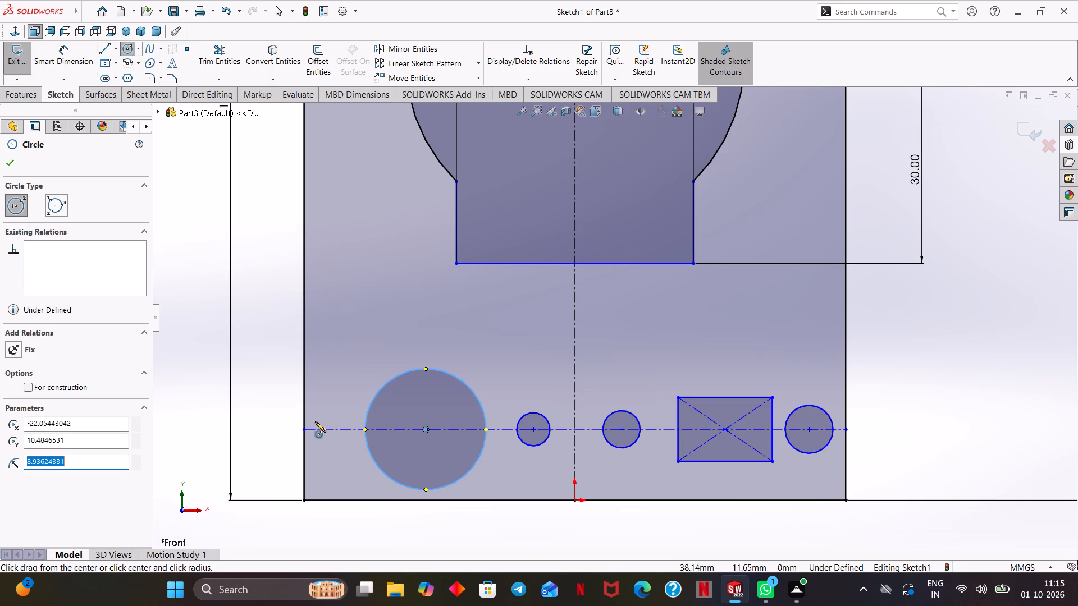
{"action": "left_click", "coordinate": [325, 430]}
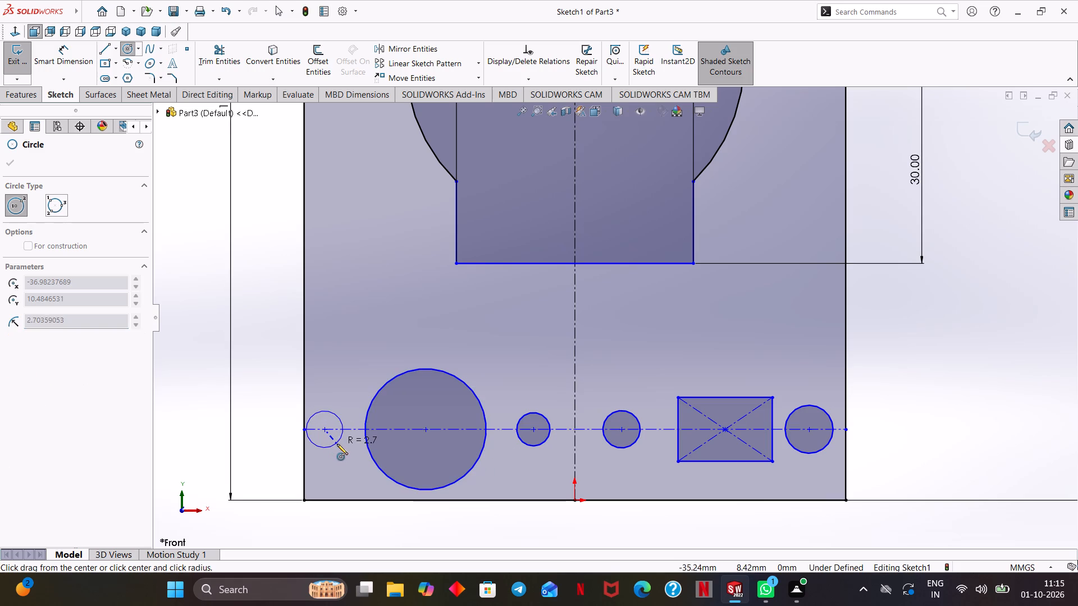
{"action": "left_click", "coordinate": [332, 438]}
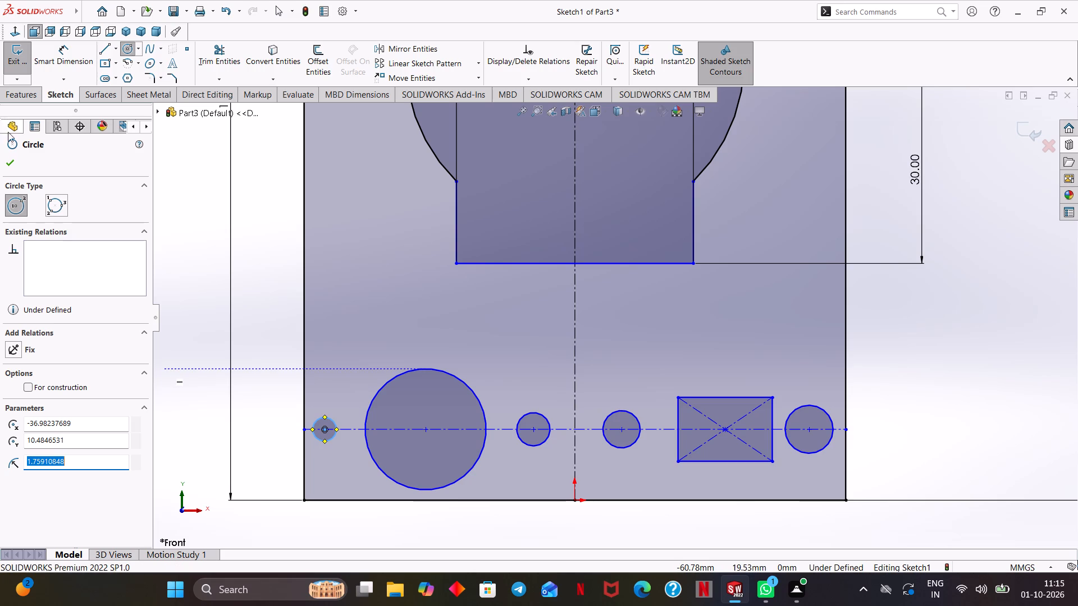
{"action": "left_click", "coordinate": [15, 161]}
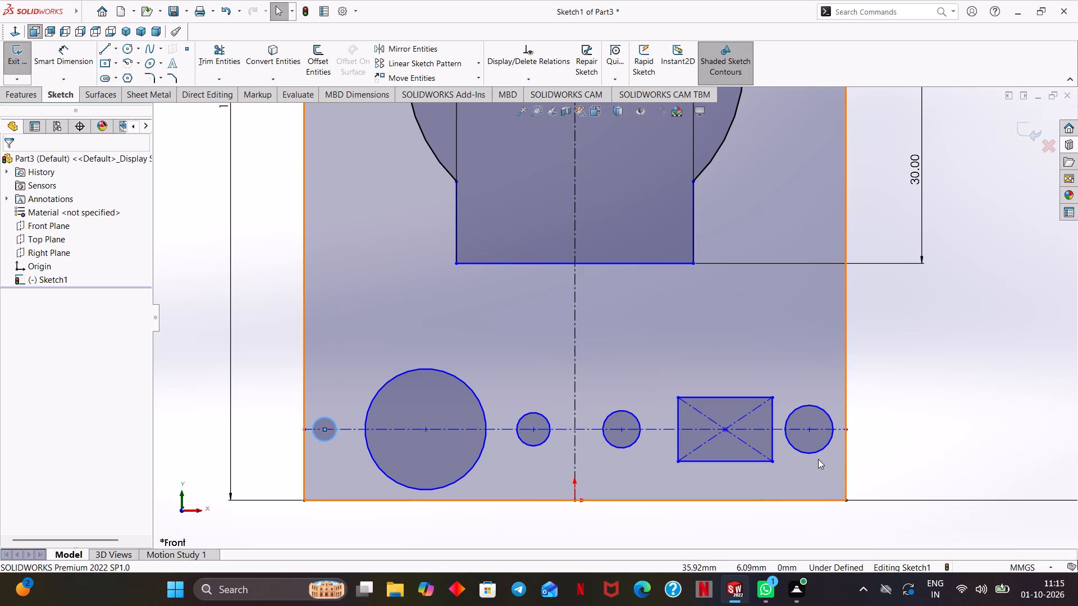
Add an Equal relation among the four small circles on the horizontal centerline.
{"action": "left_click", "coordinate": [617, 446], "text": "shift"}
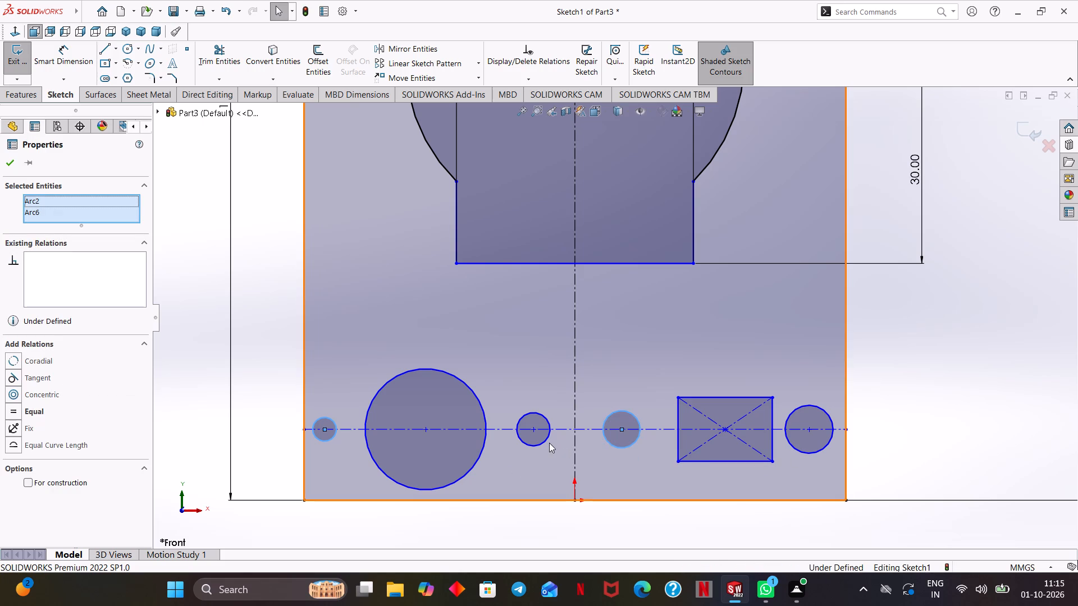
{"action": "left_click", "coordinate": [543, 443], "text": "shift"}
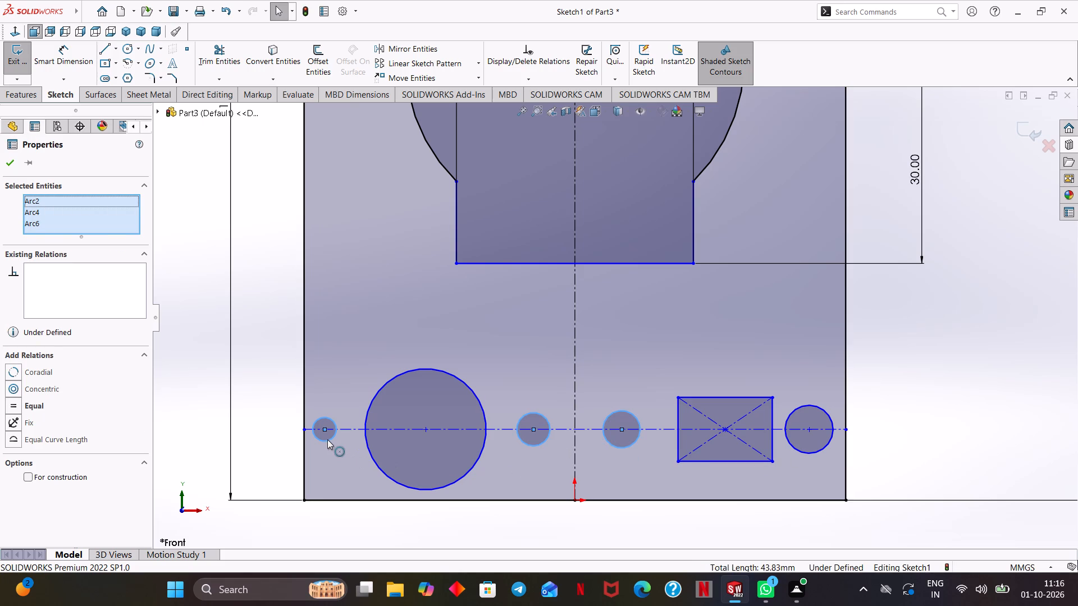
{"action": "left_click", "coordinate": [327, 439], "text": "shift"}
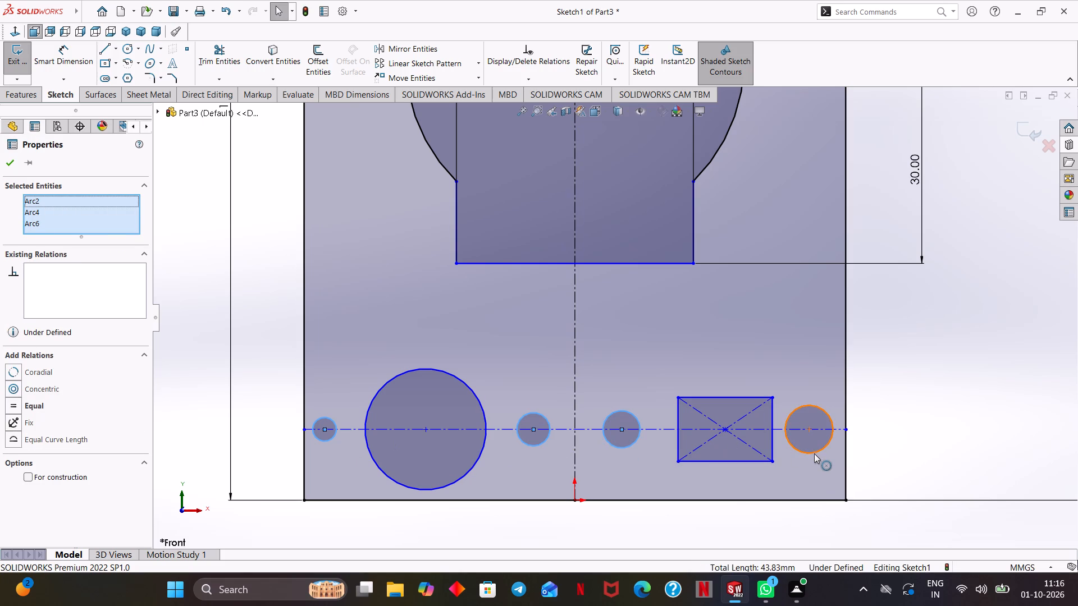
{"action": "left_click", "coordinate": [814, 452], "text": "shift"}
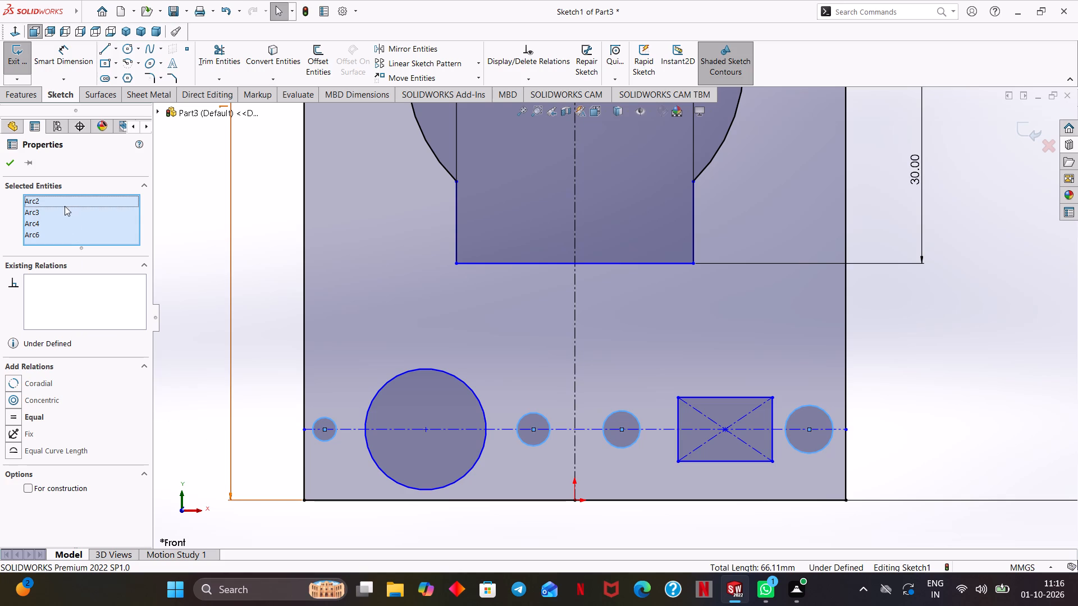
{"action": "left_click", "coordinate": [13, 417]}
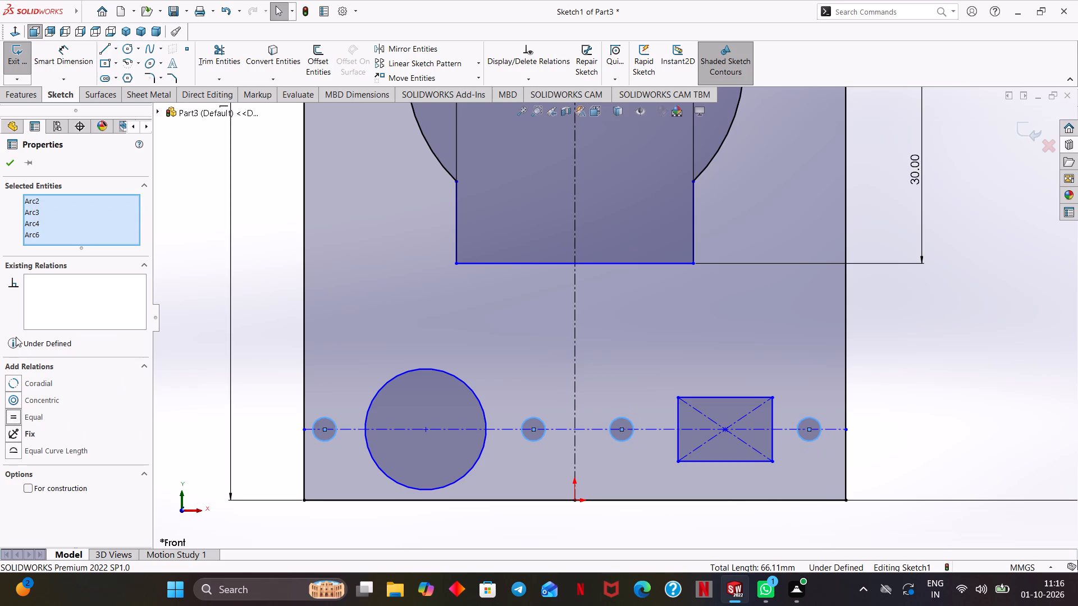
{"action": "left_click", "coordinate": [8, 166]}
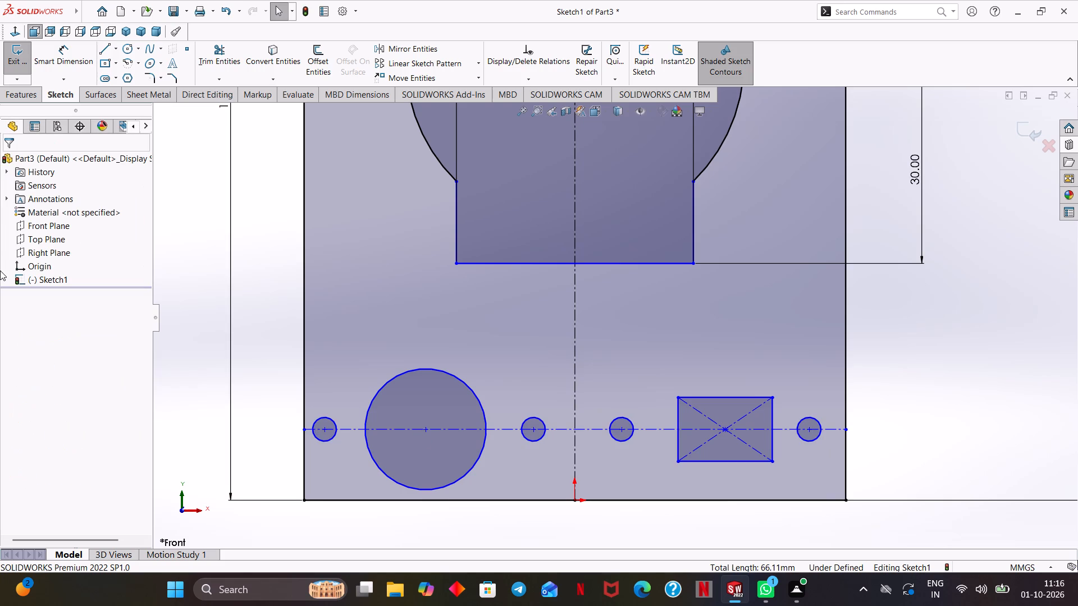
Dimension the leftmost small circle with a diameter of 3 mm.
{"action": "left_click", "coordinate": [75, 51]}
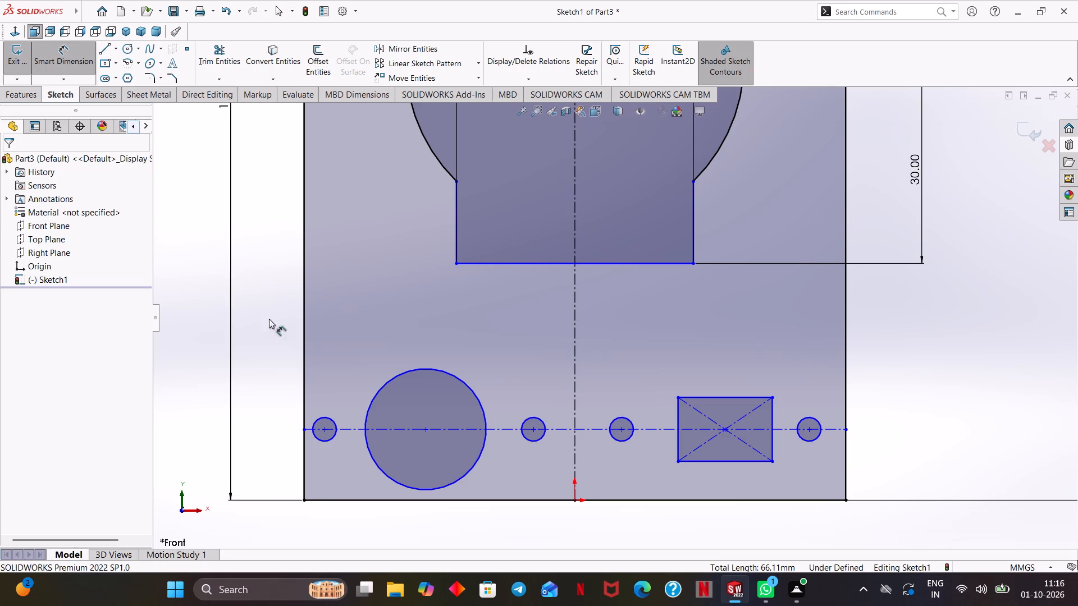
{"action": "left_click", "coordinate": [335, 420]}
{"action": "left_click", "coordinate": [344, 367]}
{"action": "key", "text": "3"}
{"action": "key", "text": "Return"}
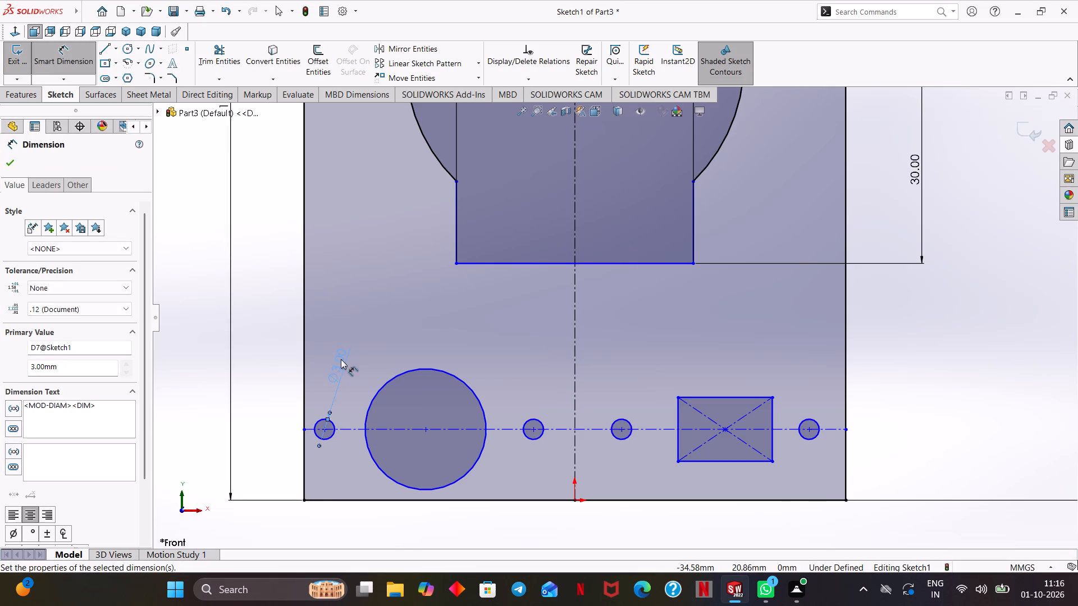
Dimension the large circle on the horizontal centerline with a diameter of 15 mm.
{"action": "left_click", "coordinate": [469, 387]}
{"action": "left_click", "coordinate": [485, 361]}
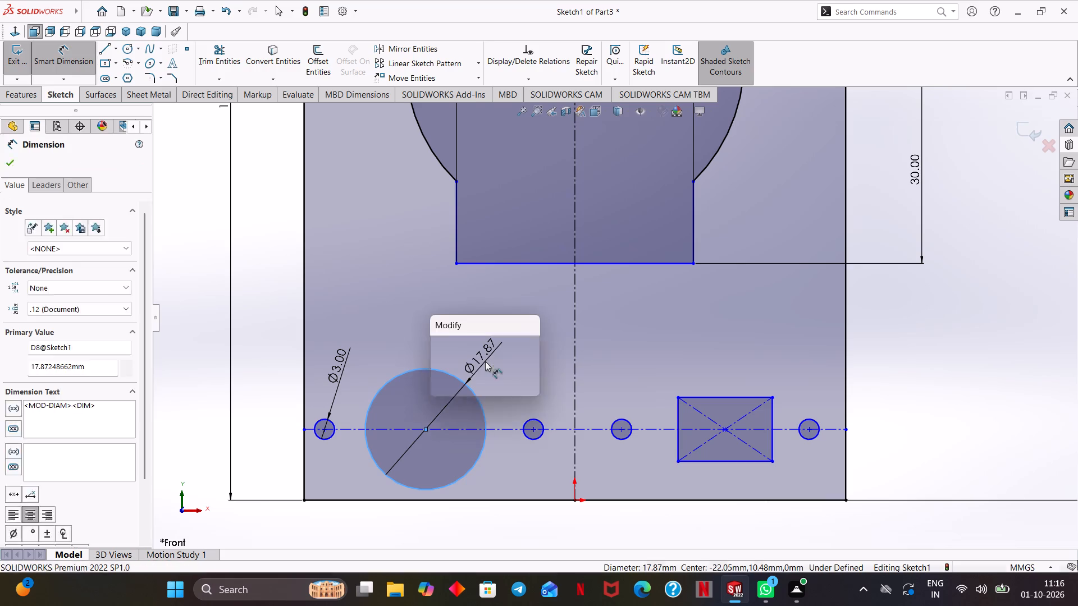
{"action": "type", "text": "15"}
{"action": "key", "text": "Return"}
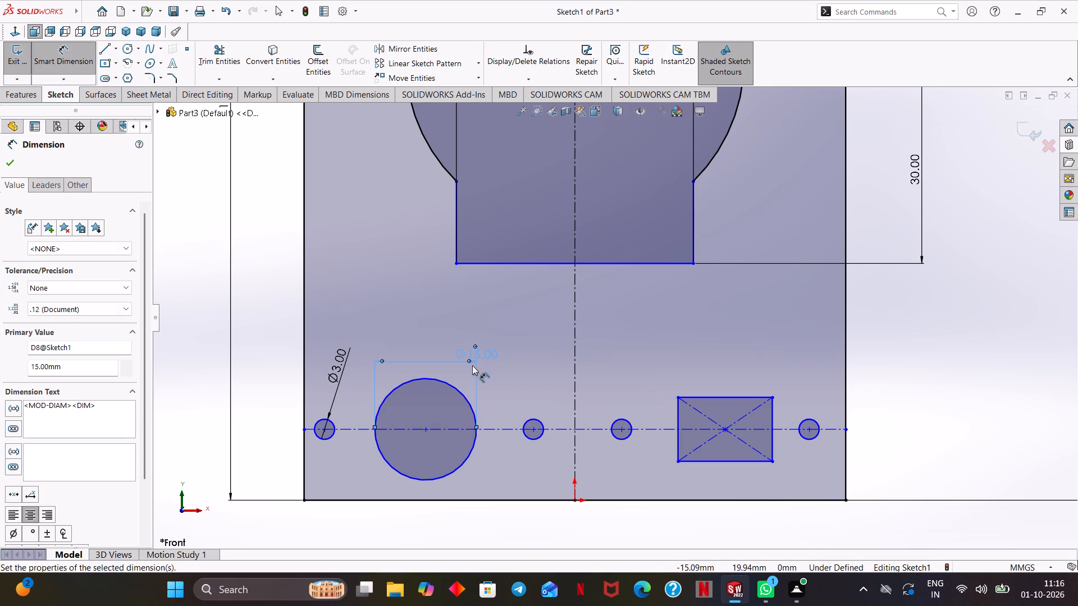
Dimension the rectangle's bottom edge with a width of 20 mm.
{"action": "left_click", "coordinate": [724, 464]}
{"action": "left_click", "coordinate": [723, 486]}
{"action": "type", "text": "20"}
{"action": "key", "text": "Return"}
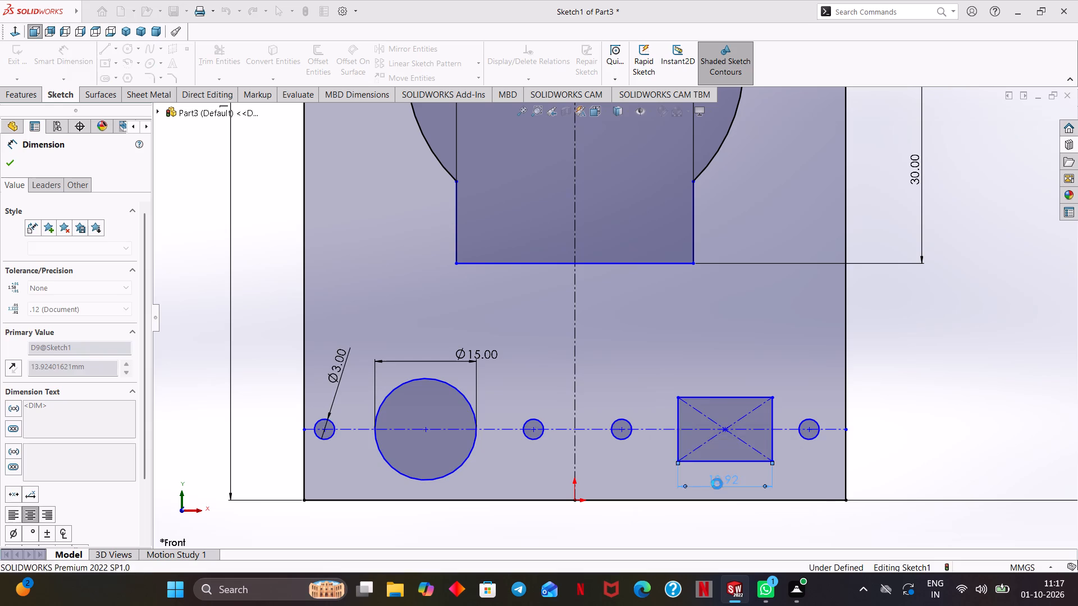
Dimension the rectangle's right edge with a height of 12.5 mm.
{"action": "left_click", "coordinate": [770, 416]}
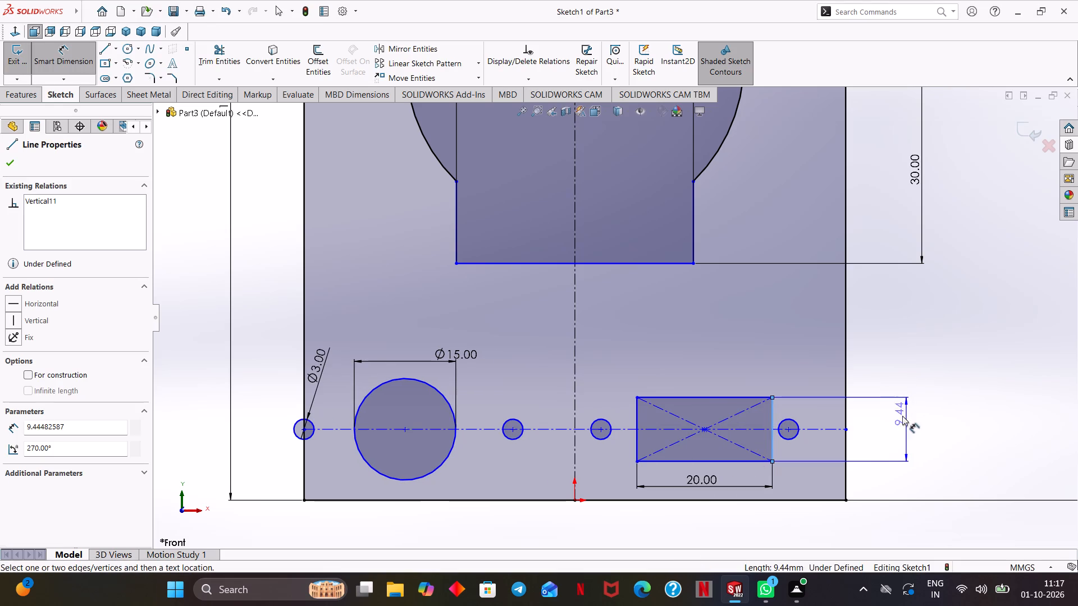
{"action": "left_click", "coordinate": [897, 427]}
{"action": "type", "text": "12.5"}
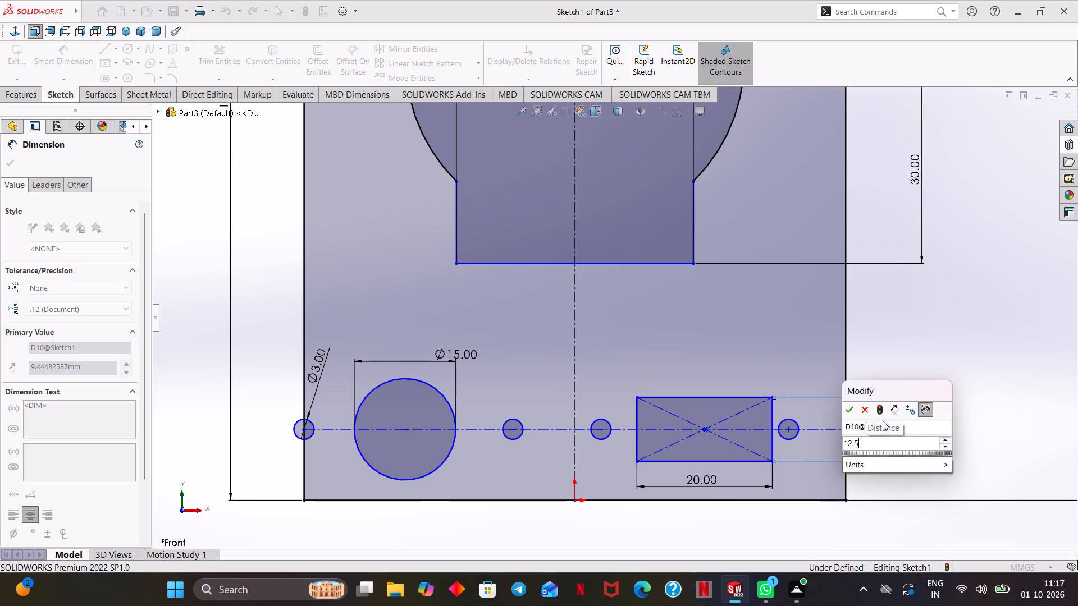
{"action": "key", "text": "Return"}
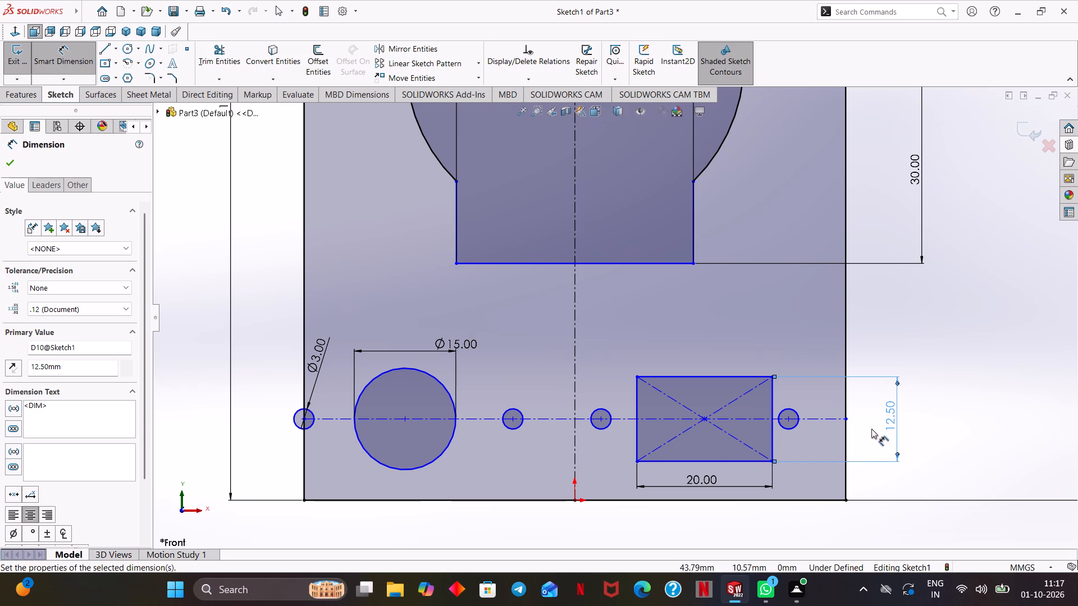
Place a driven width dimension on the plate outline's bottom edge.
{"action": "left_click", "coordinate": [802, 499]}
{"action": "left_click", "coordinate": [741, 458]}
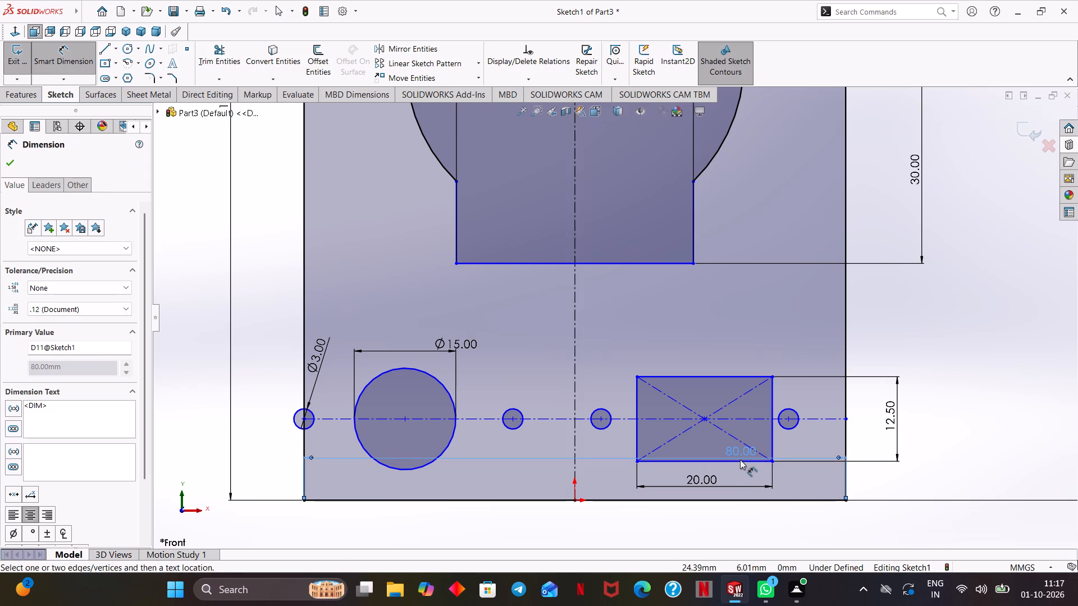
{"action": "key", "text": "Escape"}
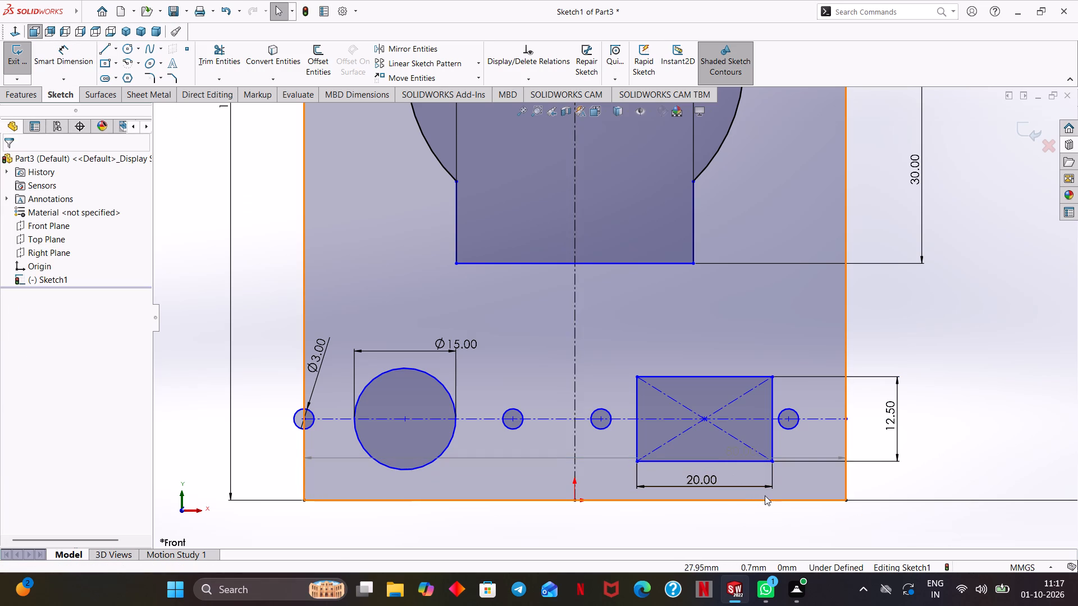
{"action": "left_click", "coordinate": [765, 497]}
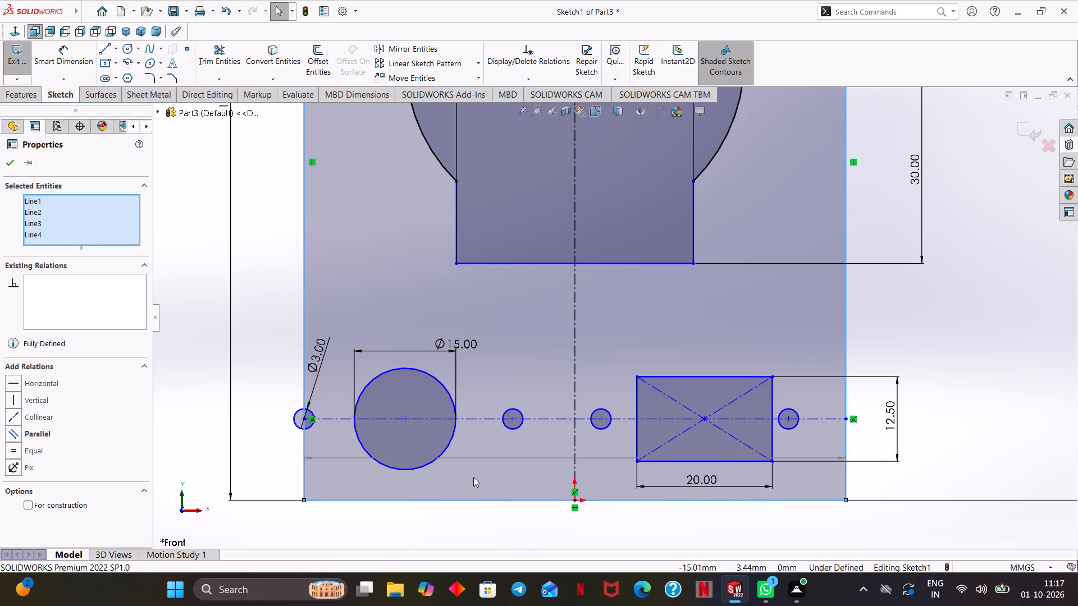
{"action": "key", "text": "Escape"}
Dimension the distance between the plate's bottom edge and the small rectangle's bottom edge as 10 mm.
{"action": "left_click", "coordinate": [53, 65]}
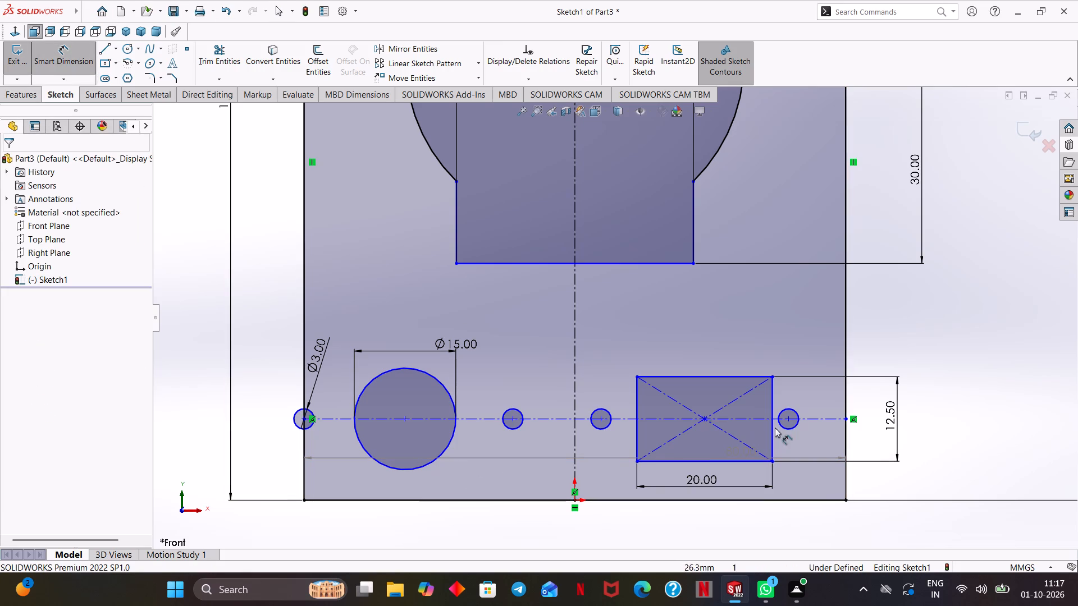
{"action": "left_click", "coordinate": [774, 503]}
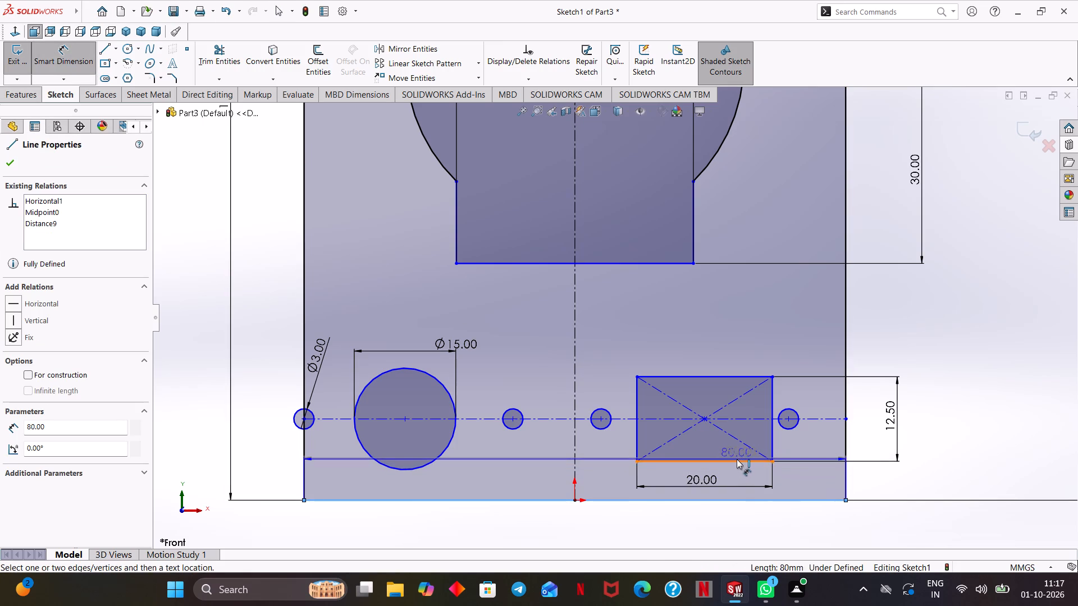
{"action": "left_click", "coordinate": [737, 459]}
{"action": "left_click", "coordinate": [901, 483]}
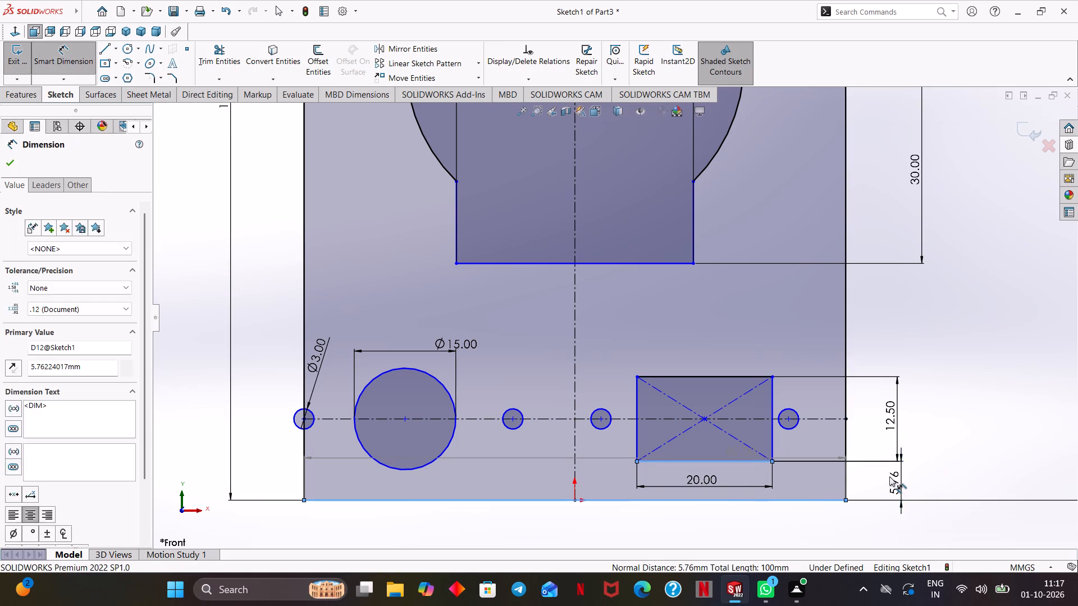
{"action": "type", "text": "10"}
{"action": "key", "text": "Return"}
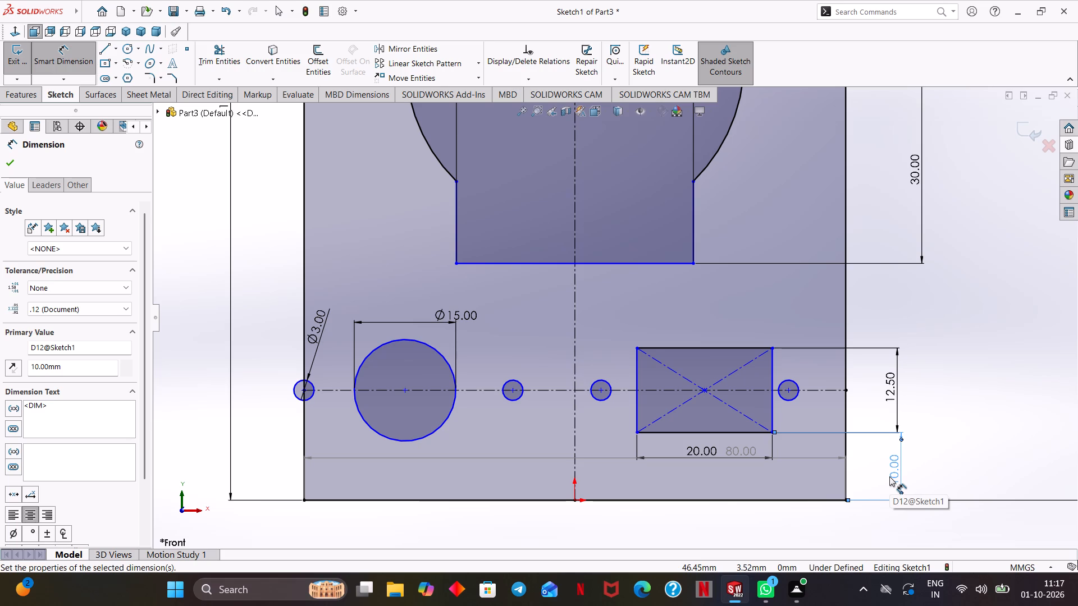
Dimension the distance from the rectangle's left edge to the neighbouring small circle's center as 5 mm.
{"action": "left_click", "coordinate": [634, 398]}
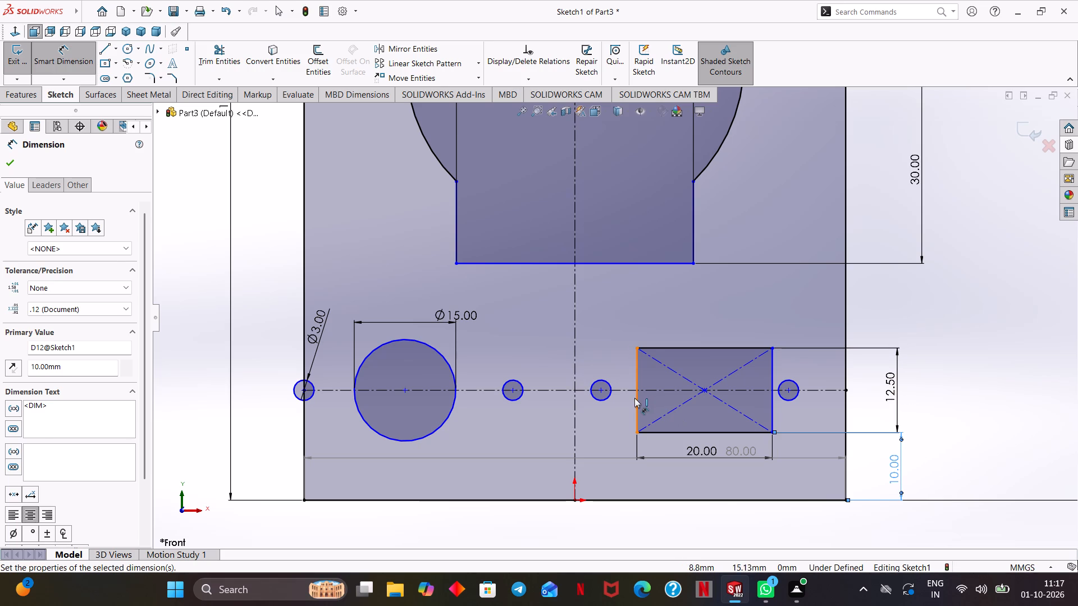
{"action": "left_click", "coordinate": [611, 396]}
{"action": "left_click", "coordinate": [613, 347]}
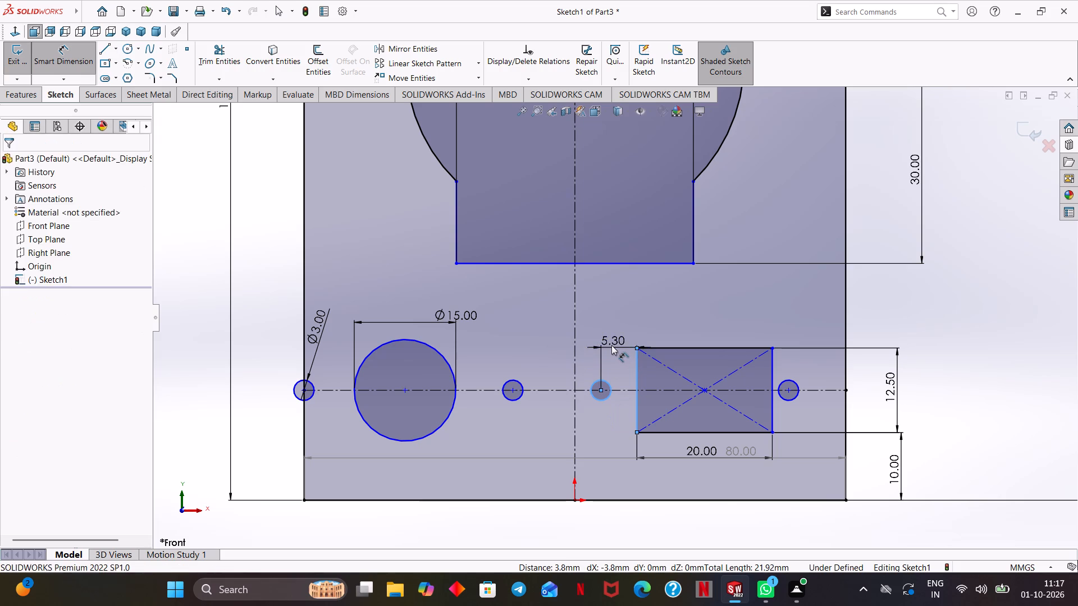
{"action": "key", "text": "5"}
{"action": "key", "text": "Return"}
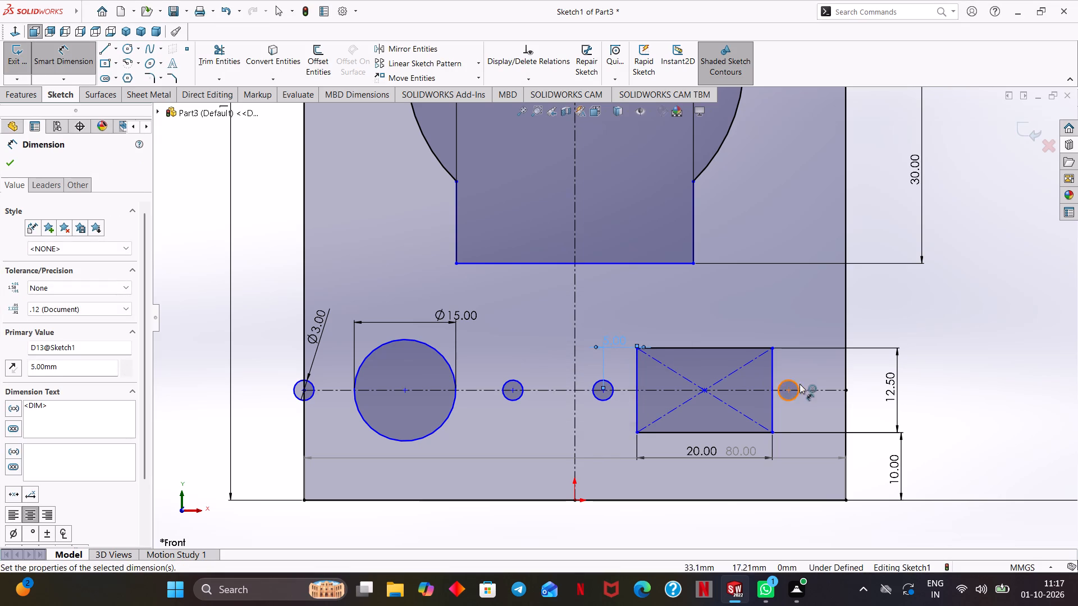
Dimension the distance from the rectangle's right edge to the rightmost small circle's center as 5 mm.
{"action": "left_click", "coordinate": [773, 371]}
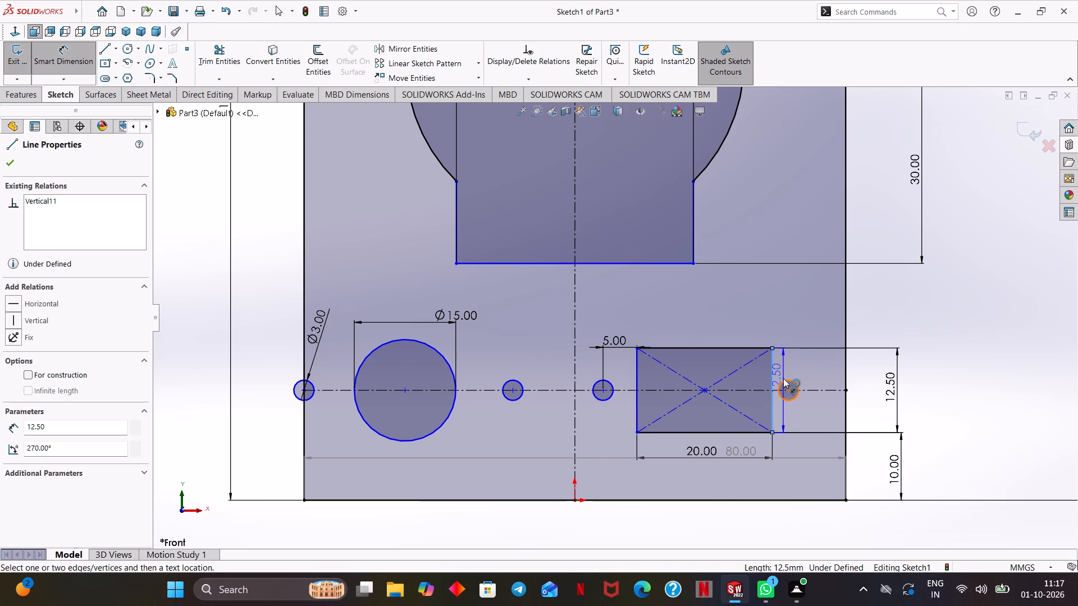
{"action": "left_click", "coordinate": [783, 378]}
{"action": "left_click", "coordinate": [792, 361]}
{"action": "key", "text": "5"}
{"action": "key", "text": "Return"}
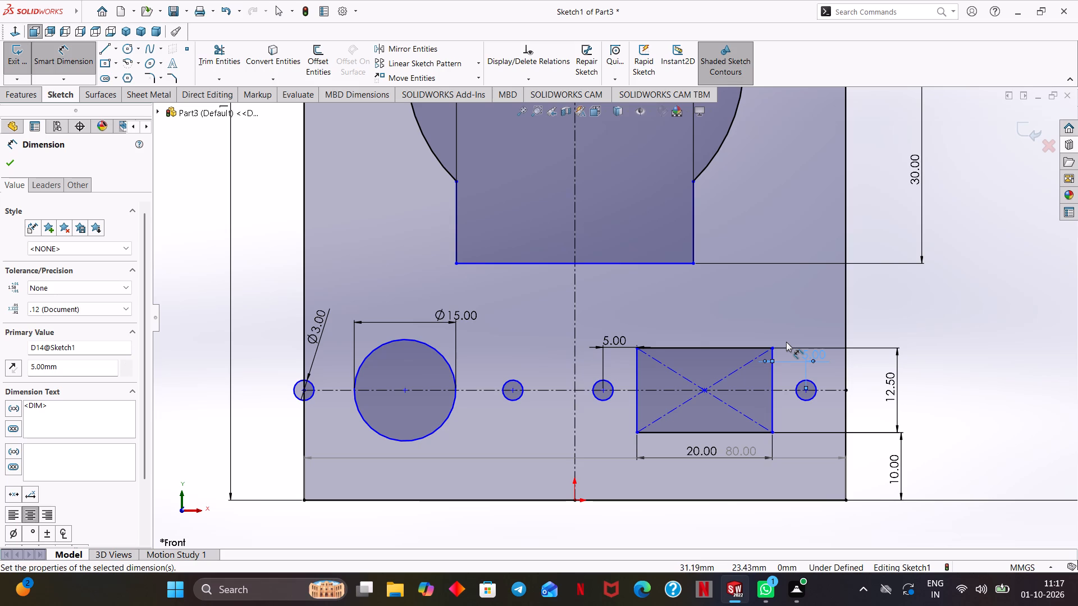
Dimension the distance from the rectangle's right edge to the plate's right edge as 12.5 mm.
{"action": "left_click", "coordinate": [770, 412]}
{"action": "left_click", "coordinate": [845, 407]}
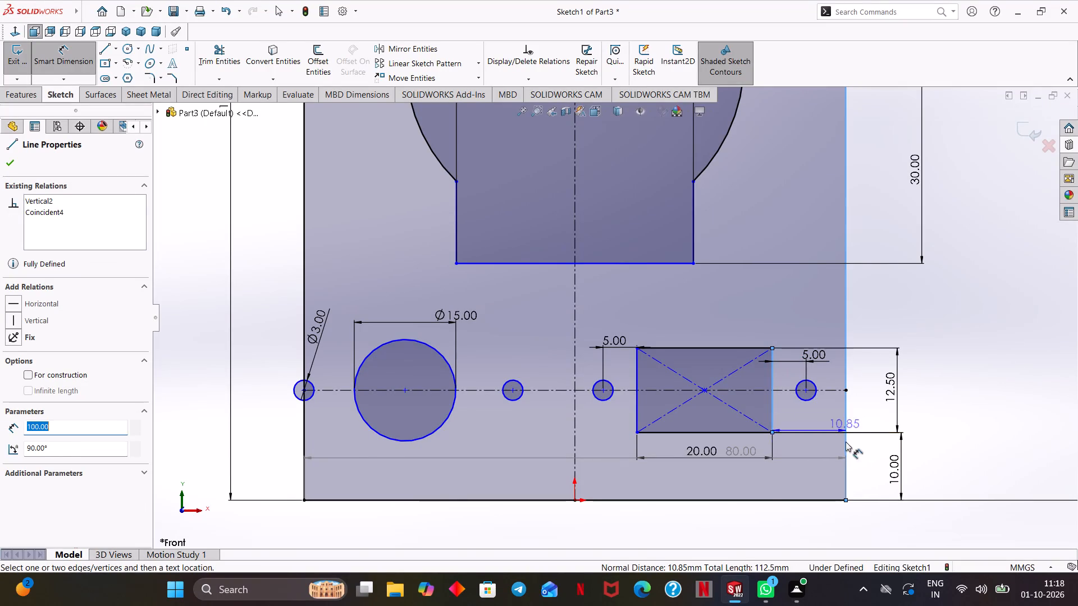
{"action": "left_click", "coordinate": [817, 517]}
{"action": "type", "text": "12.5"}
{"action": "key", "text": "Return"}
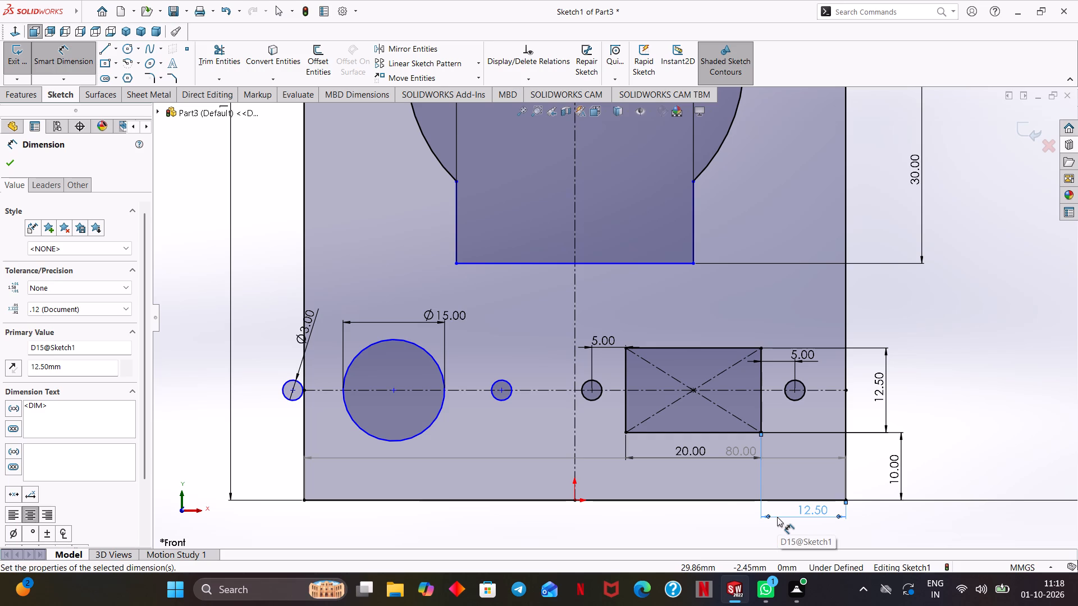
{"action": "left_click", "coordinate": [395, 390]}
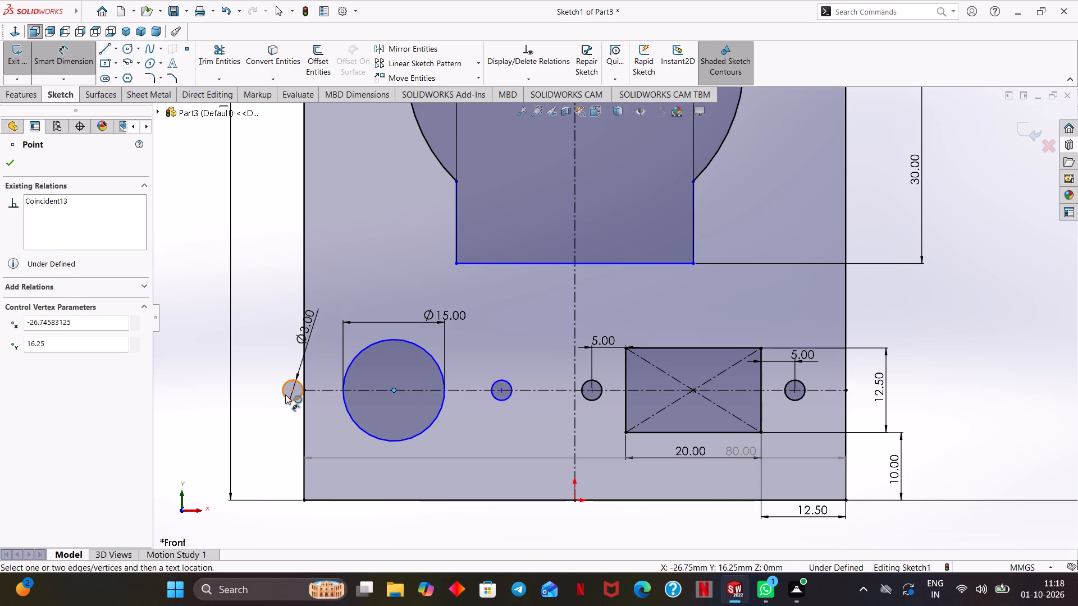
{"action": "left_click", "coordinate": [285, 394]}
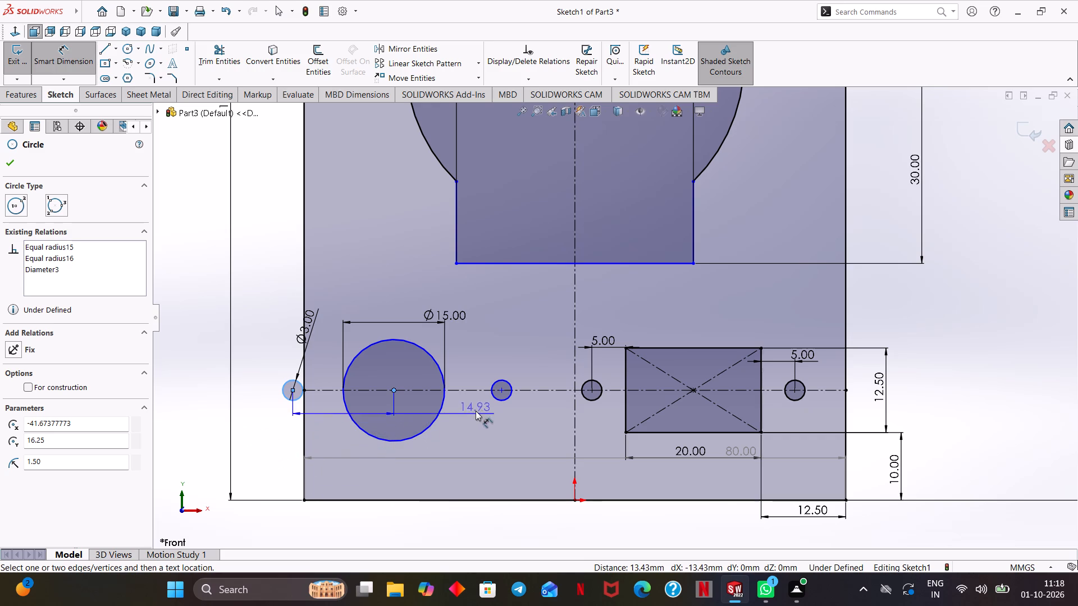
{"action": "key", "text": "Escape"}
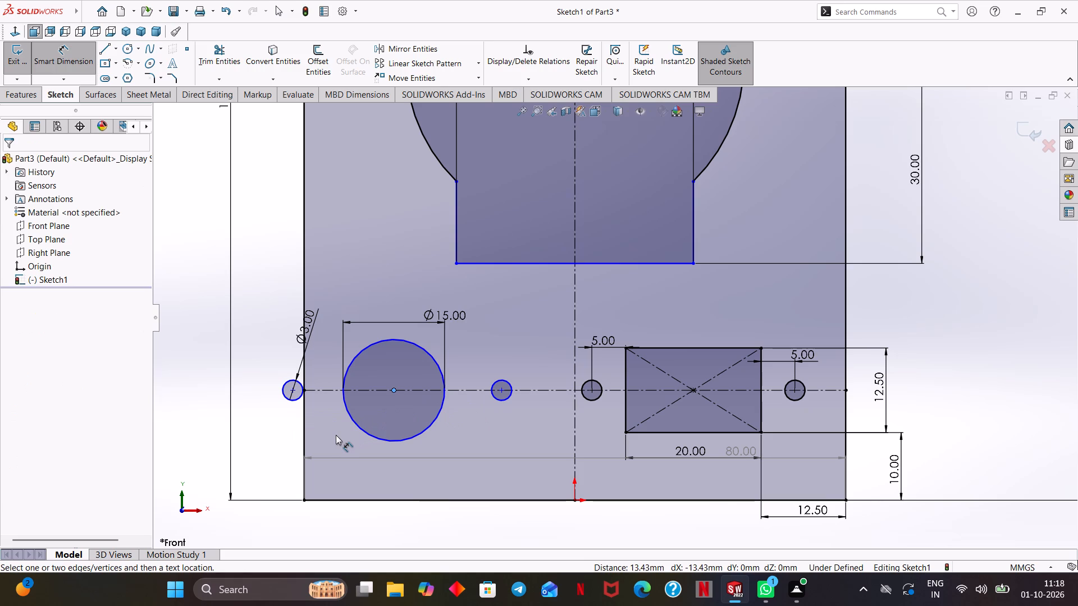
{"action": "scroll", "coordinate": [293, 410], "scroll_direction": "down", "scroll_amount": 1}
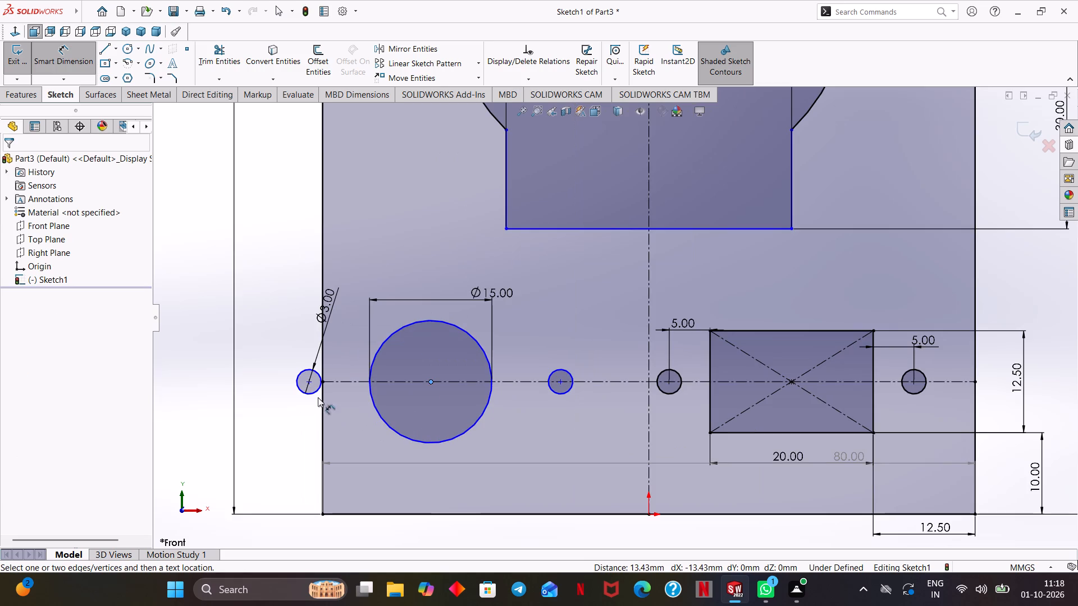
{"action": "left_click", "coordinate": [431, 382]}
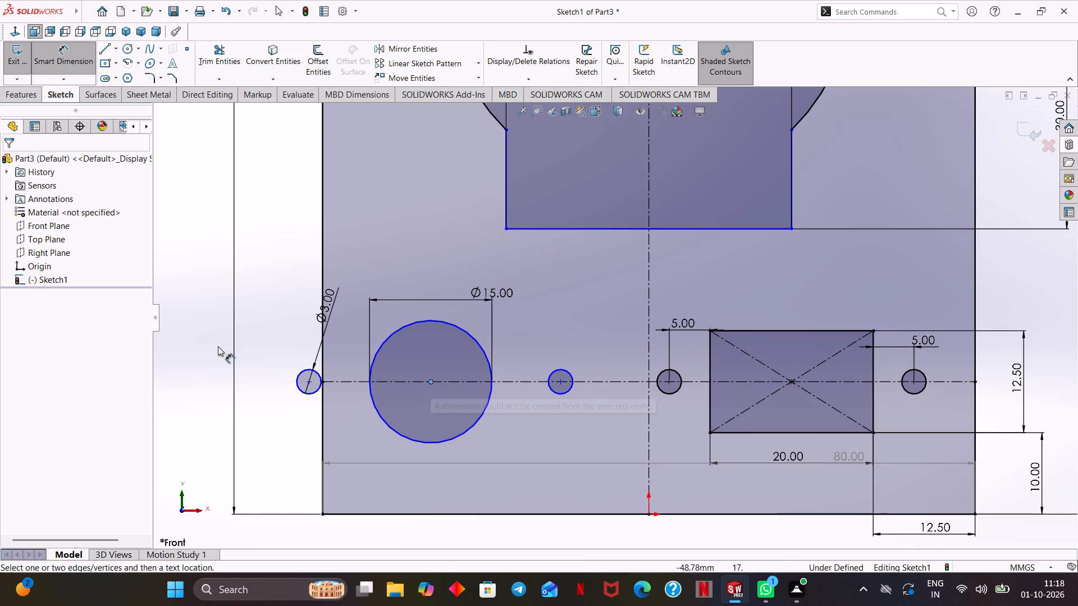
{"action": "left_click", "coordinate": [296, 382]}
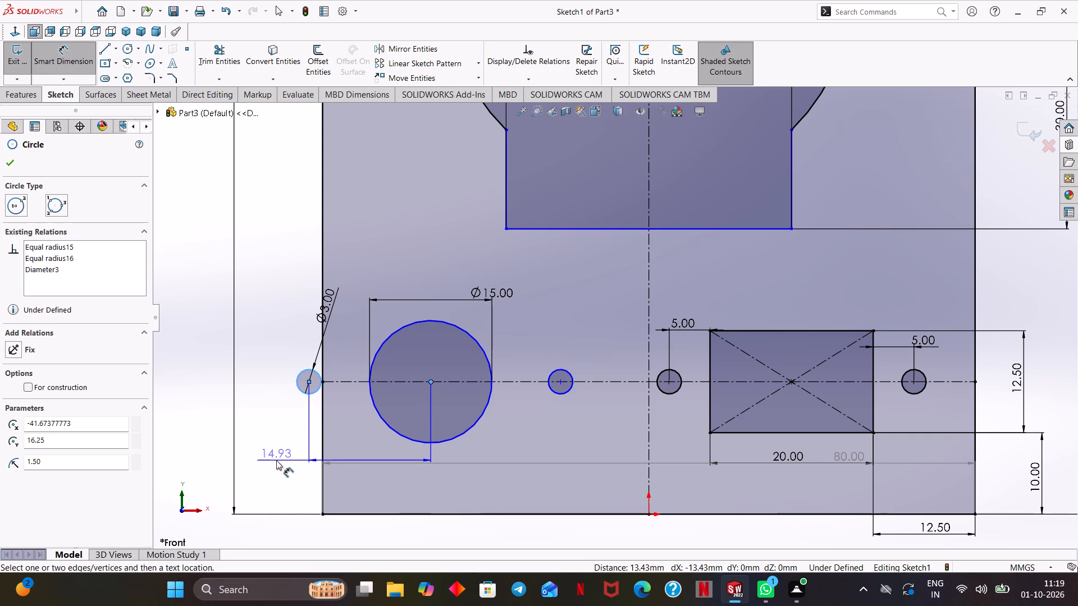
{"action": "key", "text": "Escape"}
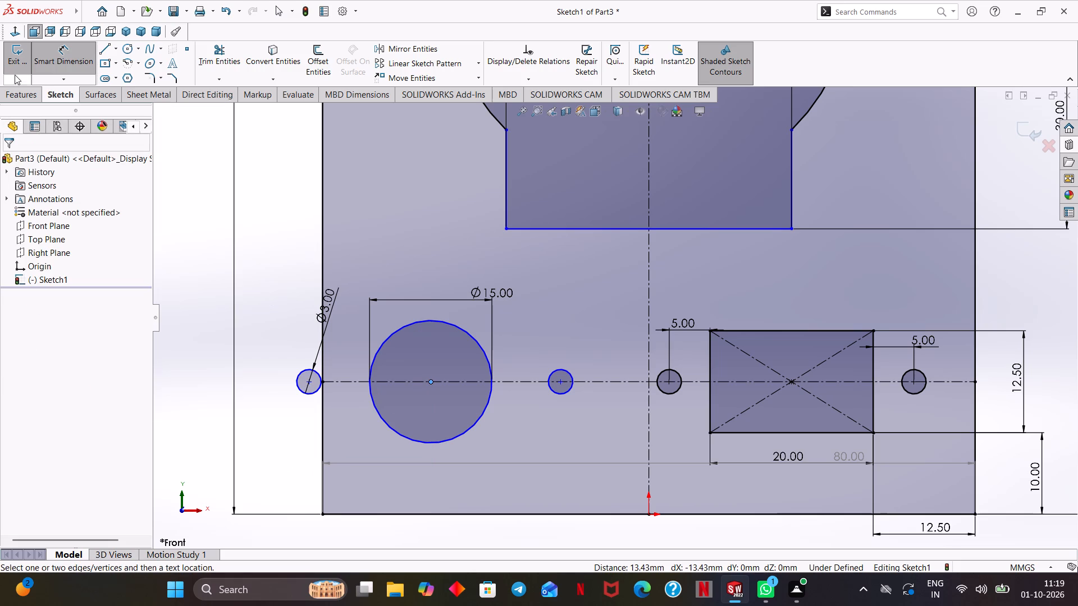
Dimension the distance from the plate's left edge to the large lower circle's center as 20 mm.
{"action": "left_click", "coordinate": [51, 59]}
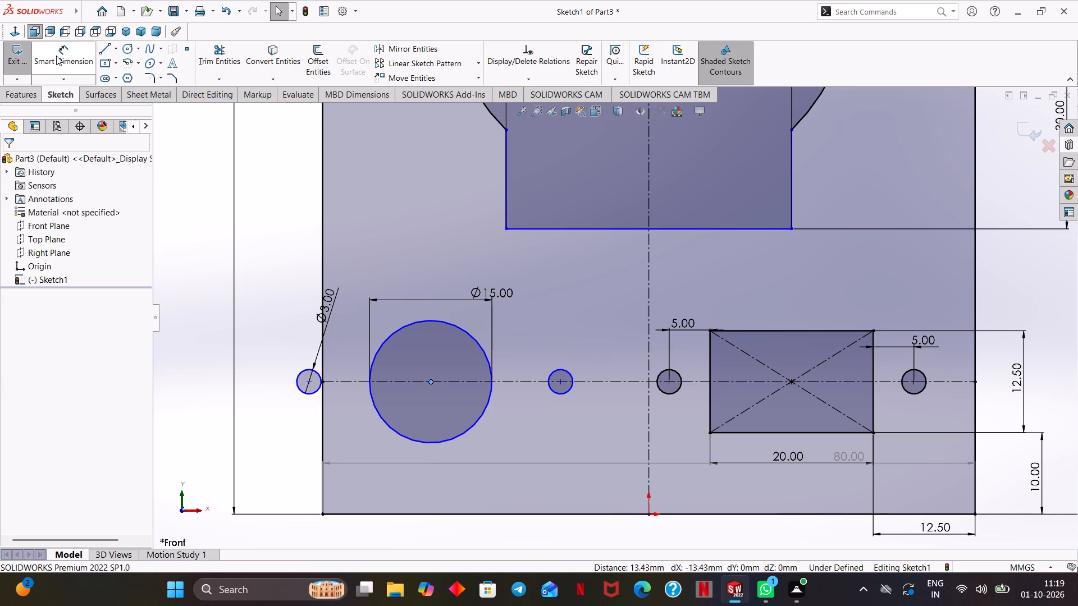
{"action": "left_click", "coordinate": [56, 56]}
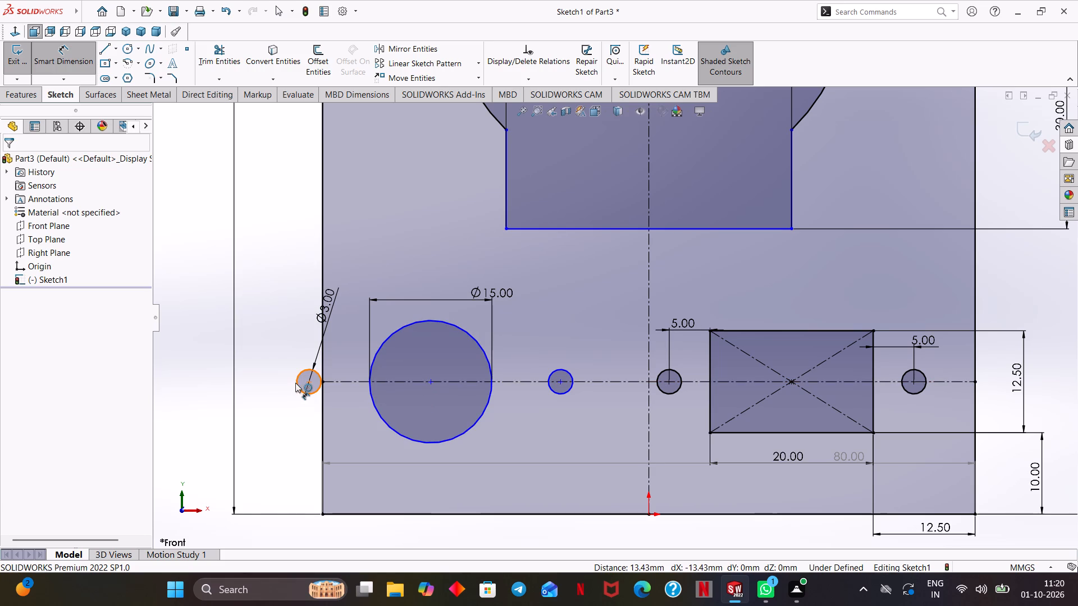
{"action": "left_click", "coordinate": [430, 382]}
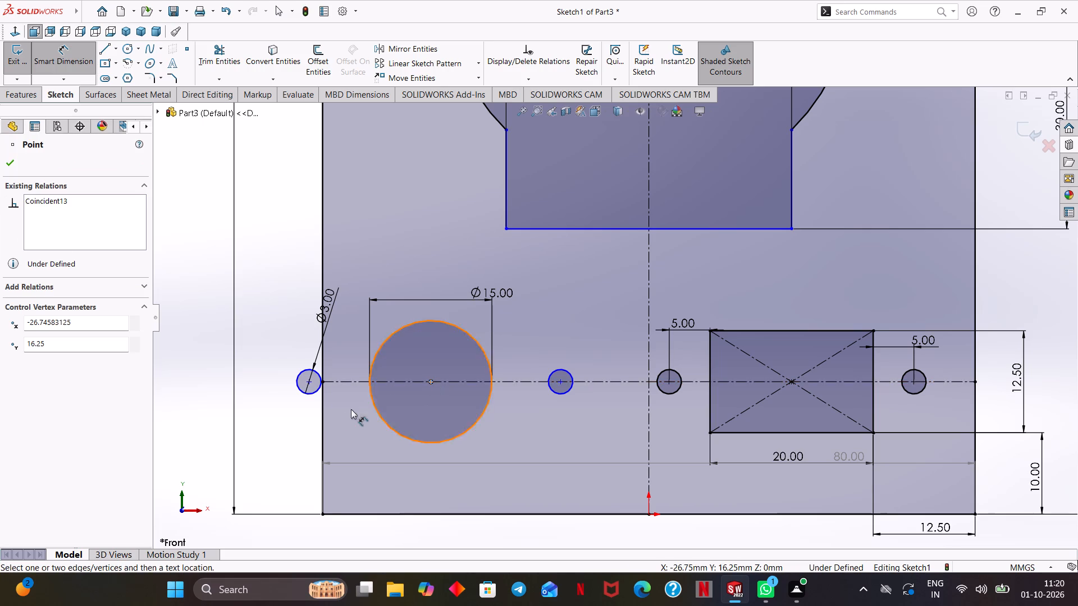
{"action": "left_click", "coordinate": [323, 427]}
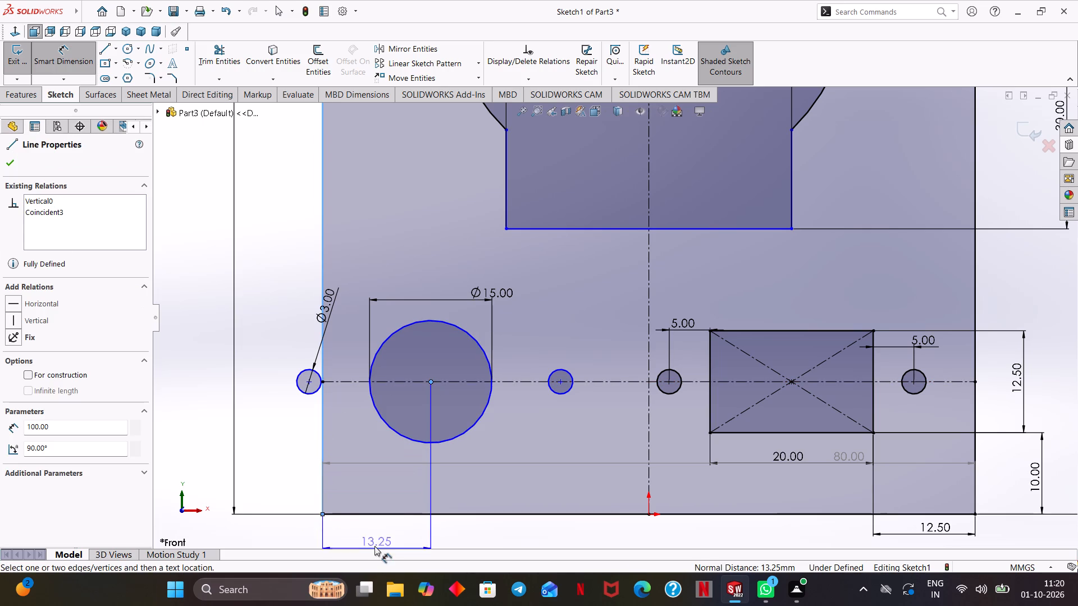
{"action": "left_click", "coordinate": [371, 540]}
{"action": "type", "text": "20"}
{"action": "key", "text": "Return"}
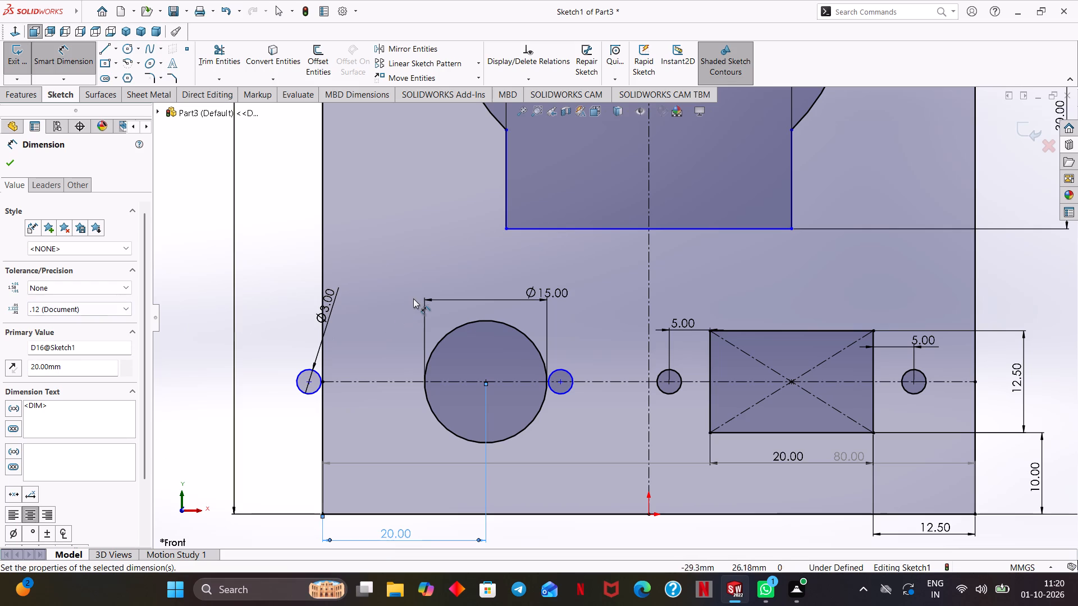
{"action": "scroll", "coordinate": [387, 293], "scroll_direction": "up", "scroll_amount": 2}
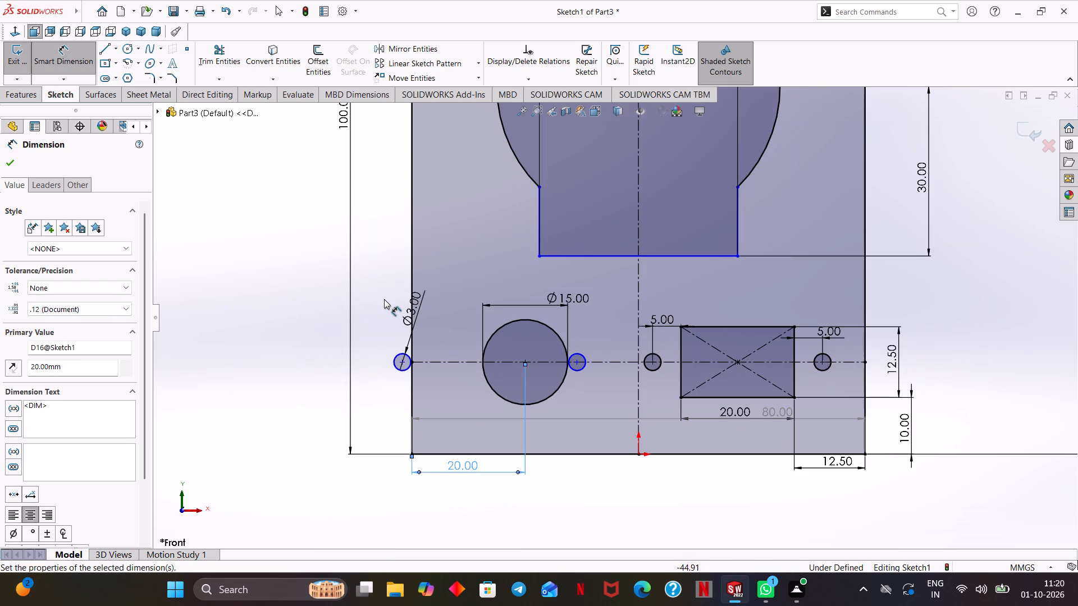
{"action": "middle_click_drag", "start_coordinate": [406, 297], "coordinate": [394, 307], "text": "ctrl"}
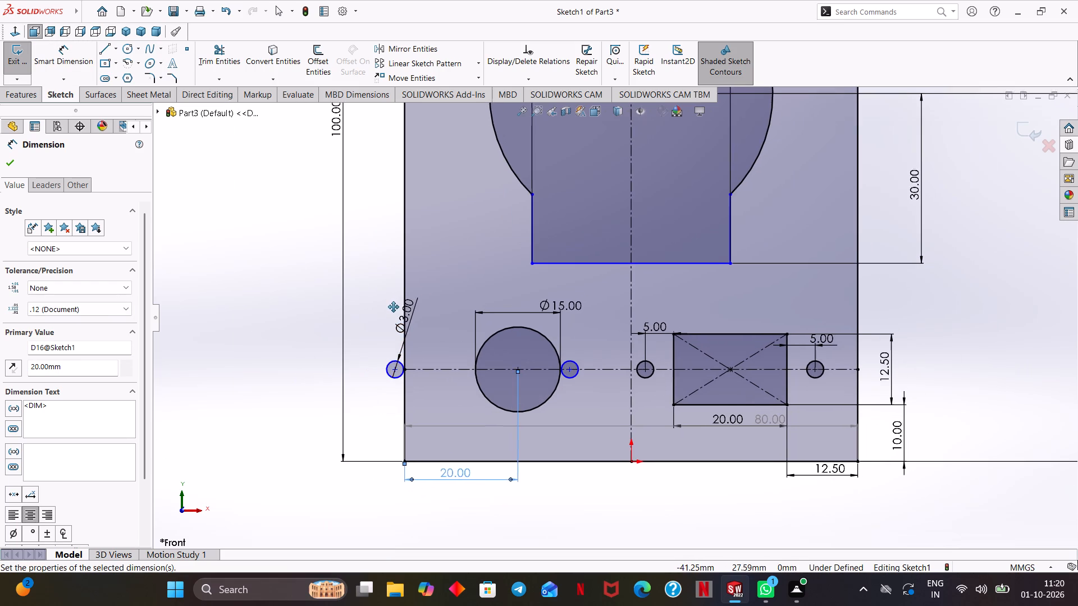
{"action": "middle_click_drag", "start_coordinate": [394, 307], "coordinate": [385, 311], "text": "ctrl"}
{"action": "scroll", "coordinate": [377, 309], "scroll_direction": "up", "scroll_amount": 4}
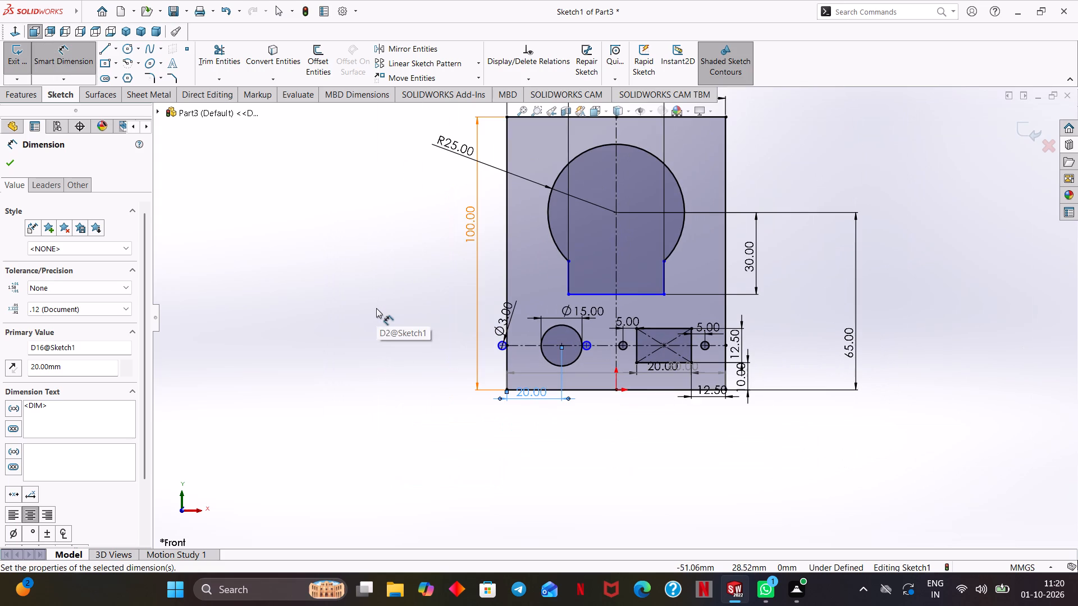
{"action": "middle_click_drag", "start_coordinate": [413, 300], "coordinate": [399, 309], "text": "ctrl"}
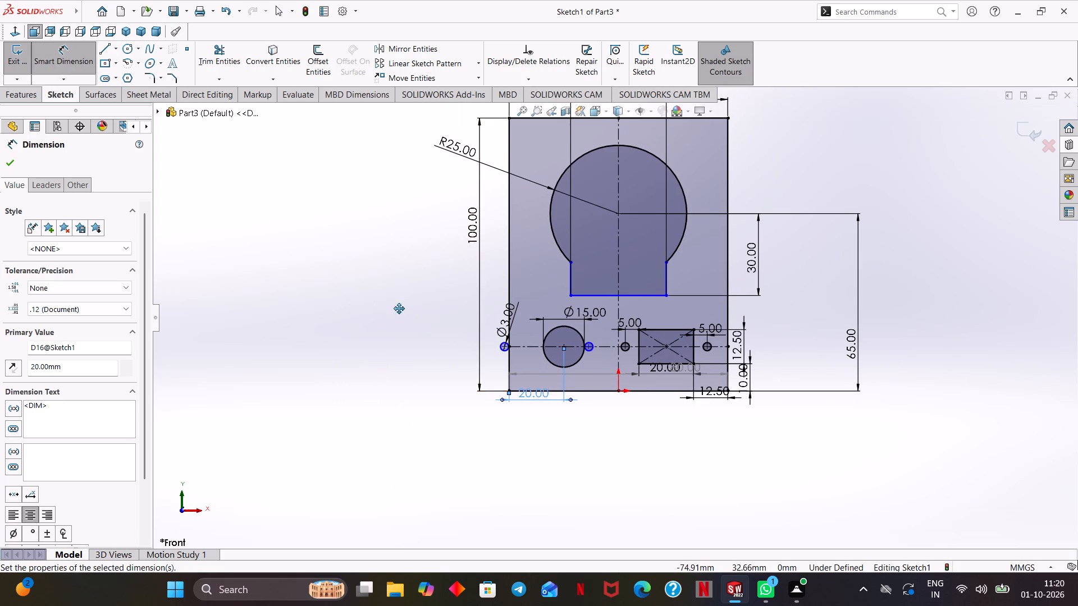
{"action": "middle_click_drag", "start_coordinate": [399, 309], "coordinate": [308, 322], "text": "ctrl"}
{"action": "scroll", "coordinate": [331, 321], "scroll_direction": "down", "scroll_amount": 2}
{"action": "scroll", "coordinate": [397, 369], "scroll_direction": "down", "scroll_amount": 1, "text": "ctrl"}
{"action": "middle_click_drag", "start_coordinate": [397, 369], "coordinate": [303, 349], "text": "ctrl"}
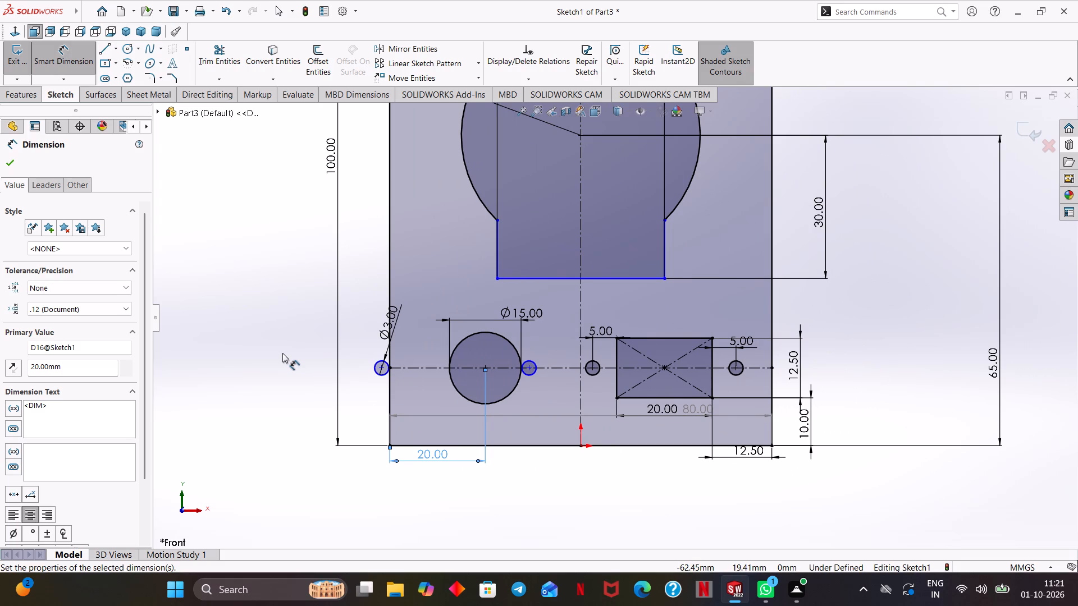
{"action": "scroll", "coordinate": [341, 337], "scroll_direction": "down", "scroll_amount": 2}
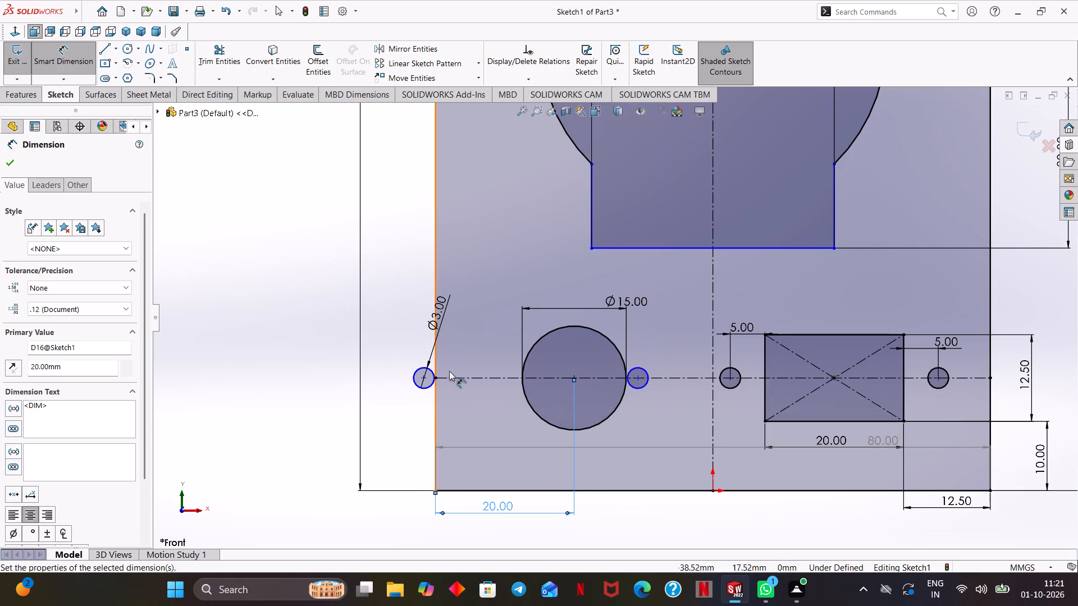
Dimension the center distance between the large lower circle and the leftmost small circle as 12.5 mm.
{"action": "left_click", "coordinate": [529, 399]}
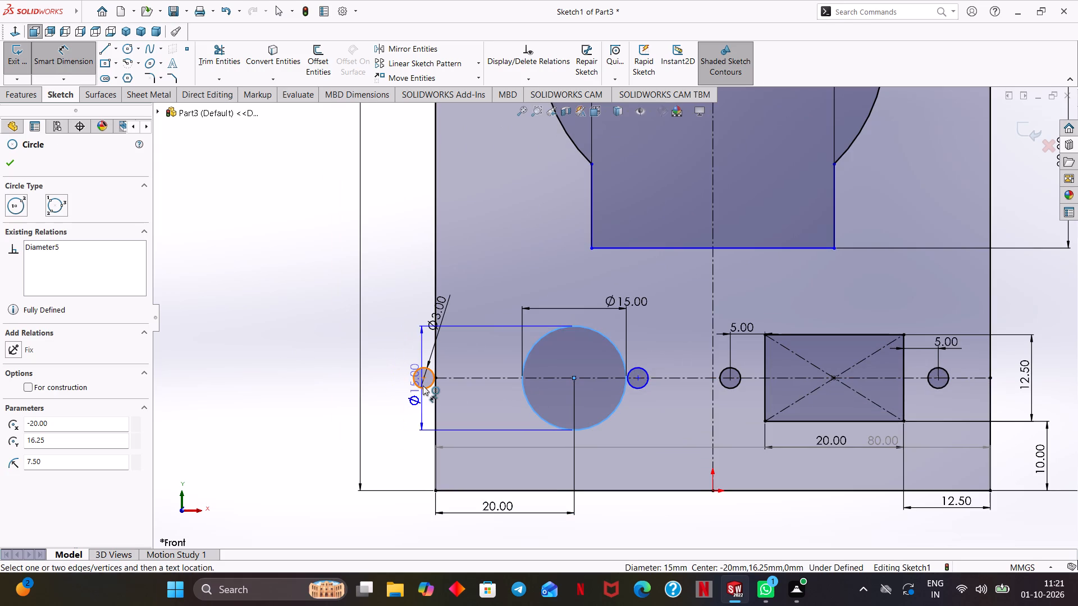
{"action": "left_click", "coordinate": [423, 385]}
{"action": "left_click", "coordinate": [477, 419]}
{"action": "type", "text": "12.5"}
{"action": "key", "text": "Return"}
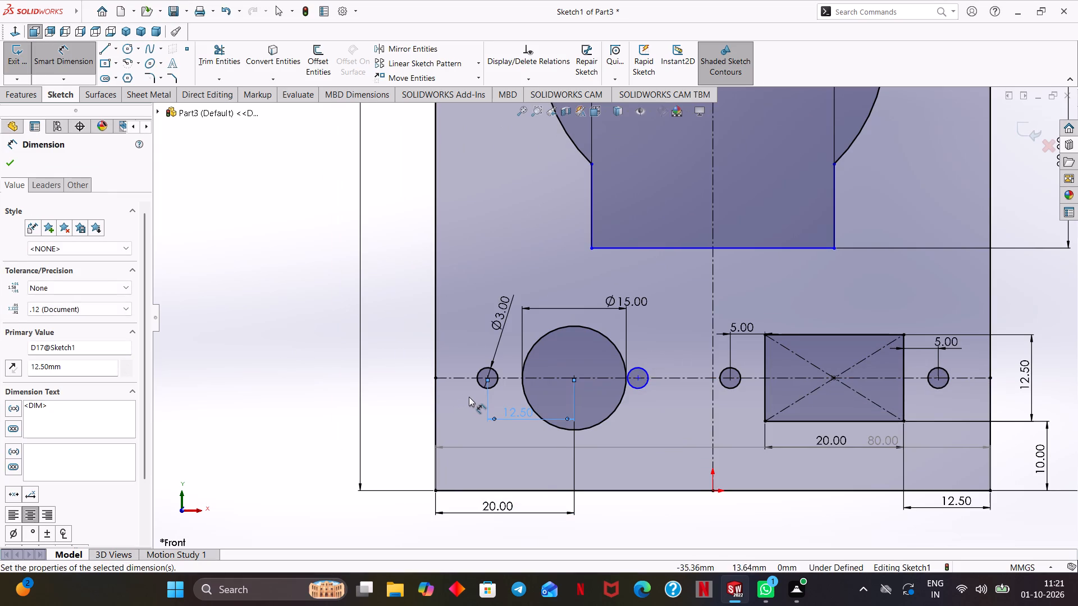
Dimension the center distance between the large lower circle and the small circle on its right as 12.5 mm.
{"action": "middle_click_drag", "start_coordinate": [477, 399], "coordinate": [313, 384], "text": "ctrl"}
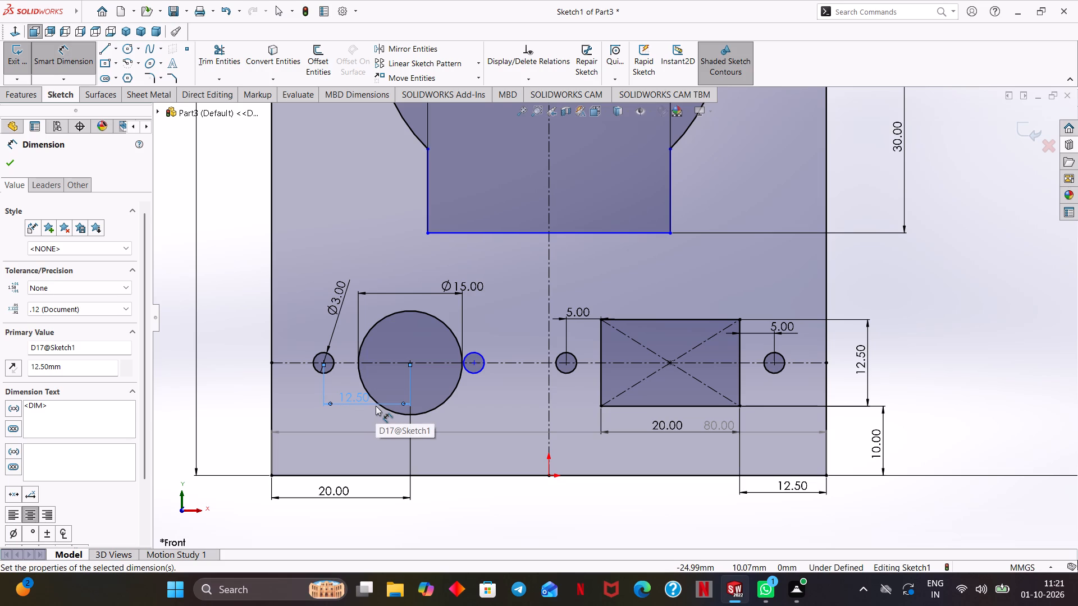
{"action": "scroll", "coordinate": [447, 397], "scroll_direction": "down", "scroll_amount": 2}
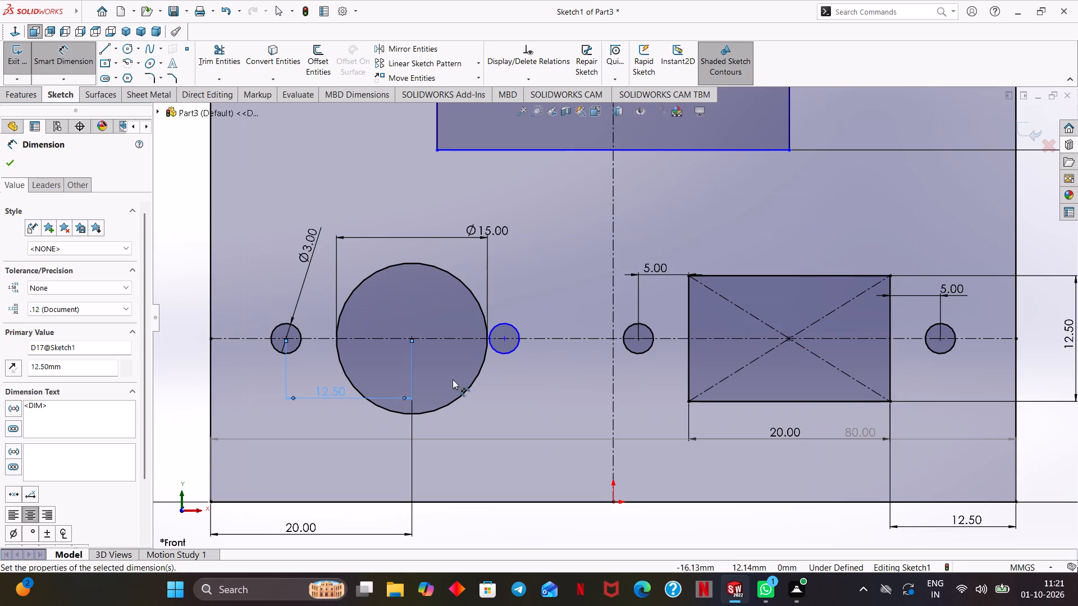
{"action": "left_click", "coordinate": [483, 363]}
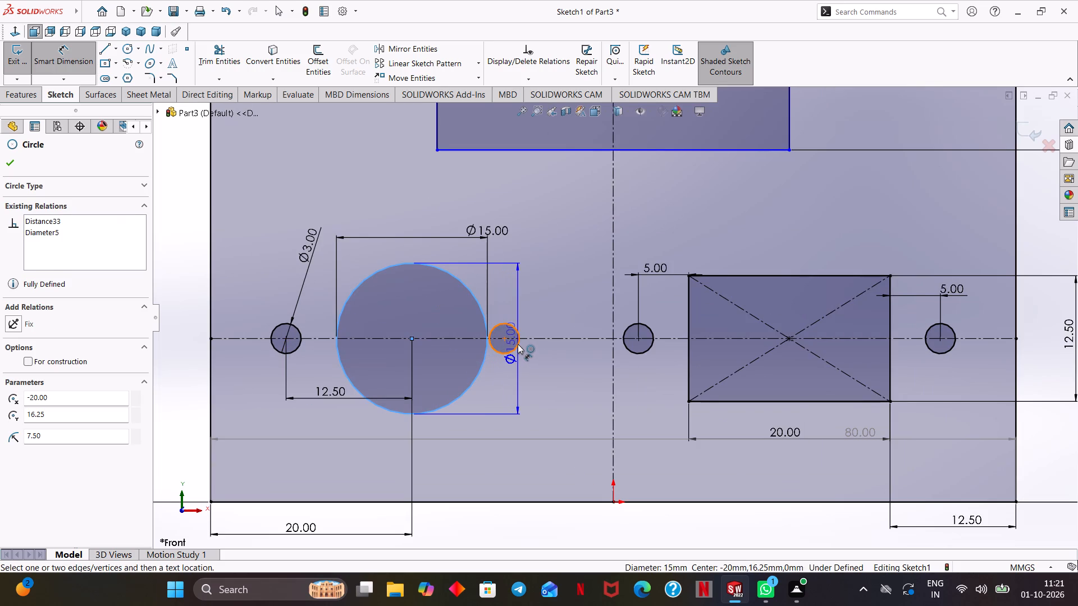
{"action": "left_click", "coordinate": [518, 344]}
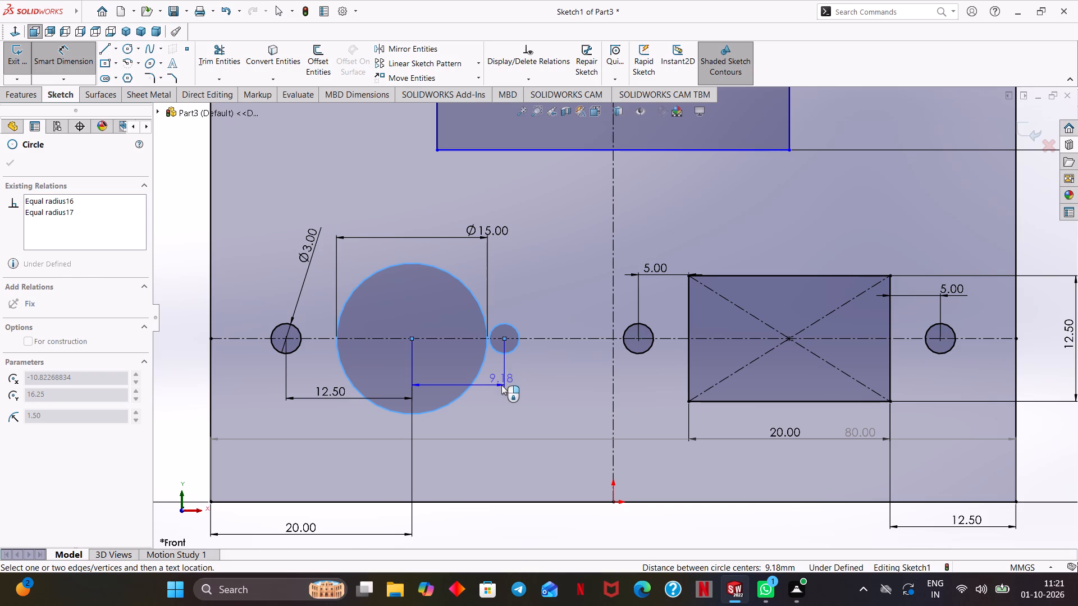
{"action": "left_click", "coordinate": [501, 385]}
{"action": "type", "text": "12.5"}
{"action": "key", "text": "Return"}
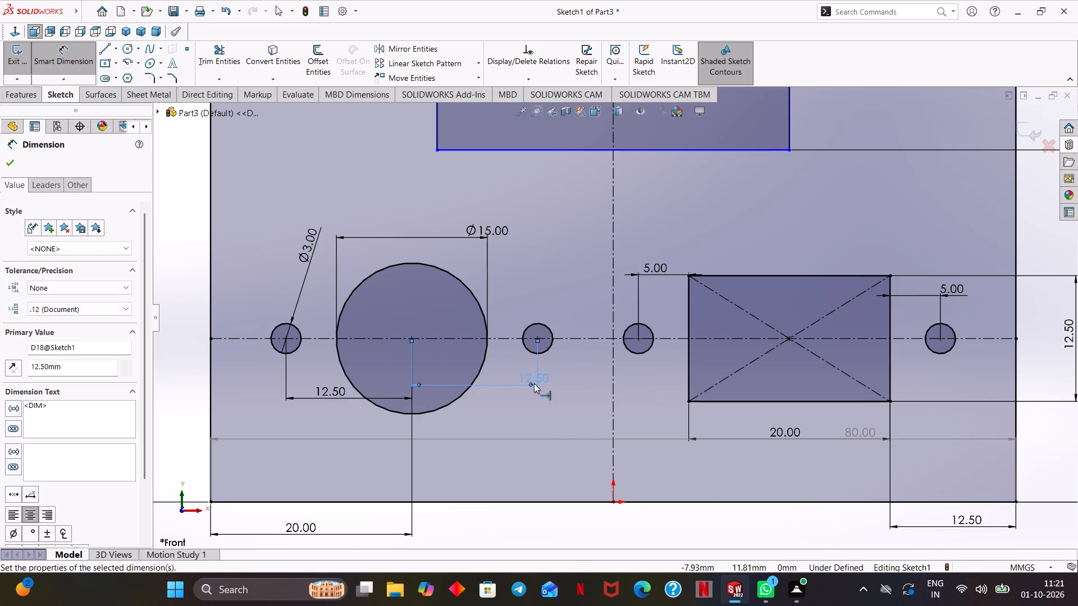
Reposition the 12.5 mm dimension to the large circle's right-hand small circle below the plate's bottom edge, beside the 20 mm dimension.
{"action": "scroll", "coordinate": [537, 394], "scroll_direction": "down", "scroll_amount": 1}
{"action": "scroll", "coordinate": [542, 398], "scroll_direction": "up", "scroll_amount": 2}
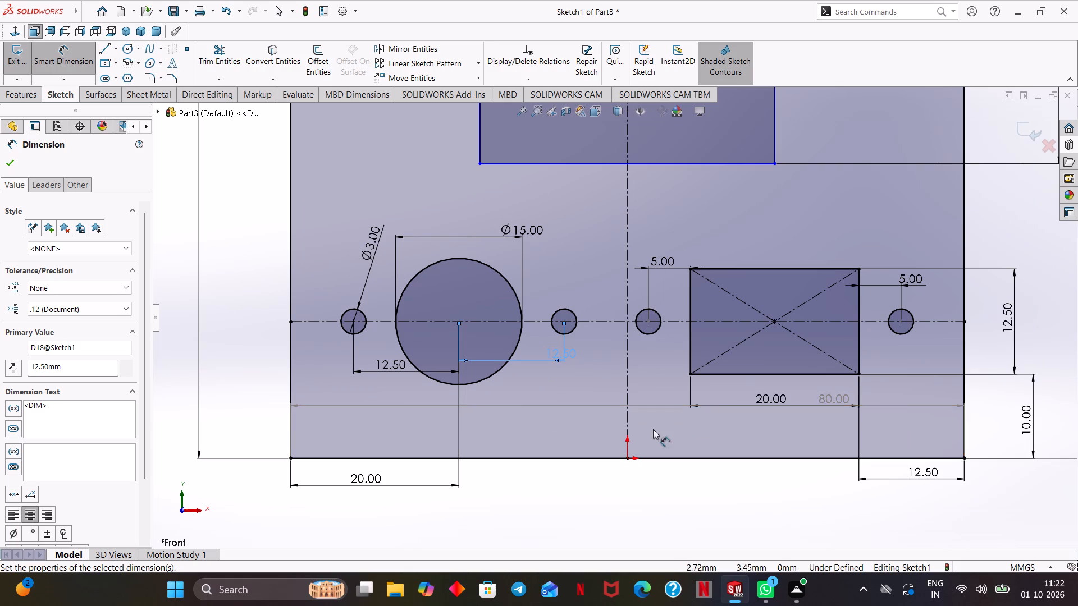
{"action": "left_click_drag", "start_coordinate": [558, 356], "coordinate": [559, 440]}
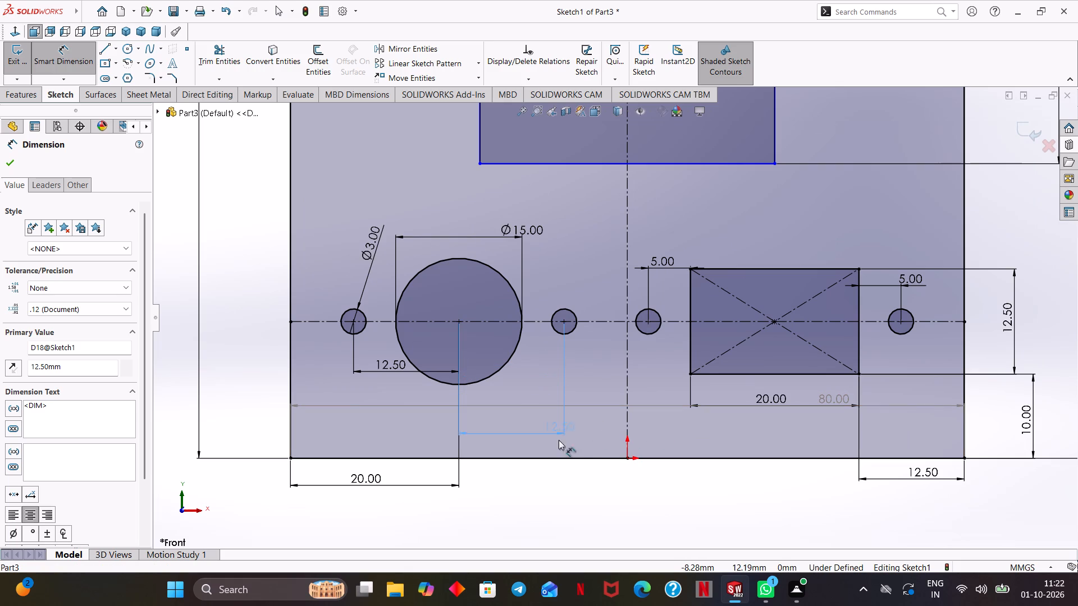
{"action": "left_click_drag", "start_coordinate": [559, 440], "coordinate": [540, 484]}
{"action": "left_click", "coordinate": [623, 485]}
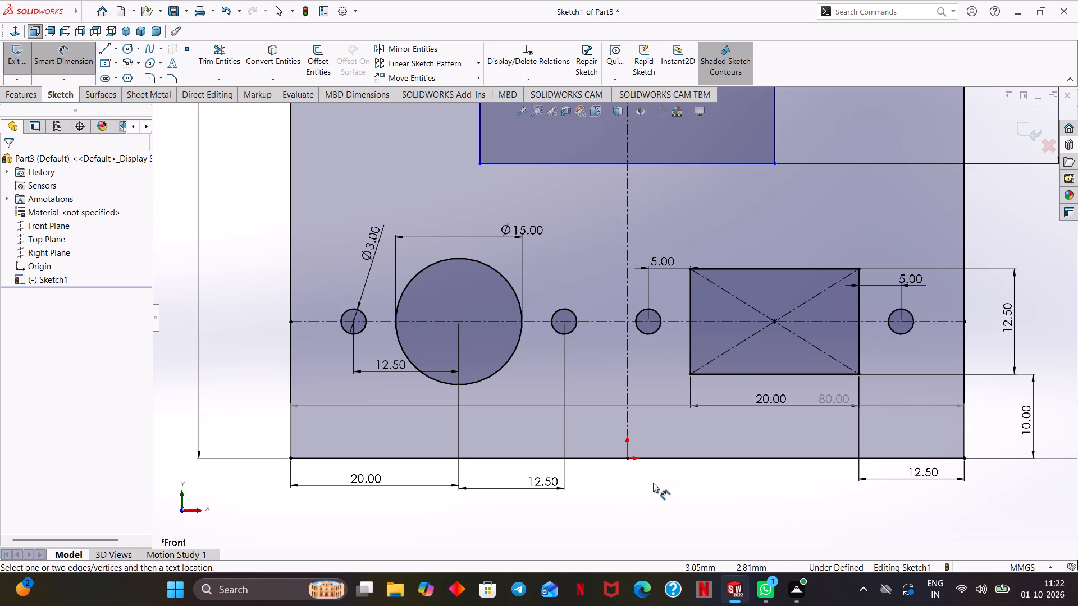
Create a sheet metal Base Flange from the sketch with a thickness of 1 mm.
{"action": "scroll", "coordinate": [654, 480], "scroll_direction": "up", "scroll_amount": 1}
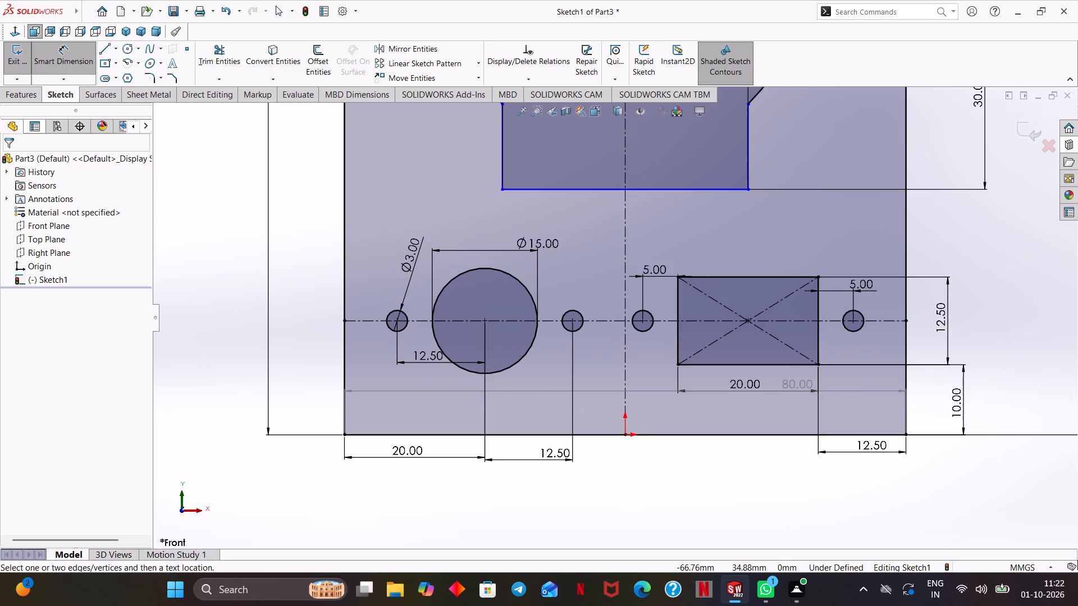
{"action": "left_click", "coordinate": [165, 92]}
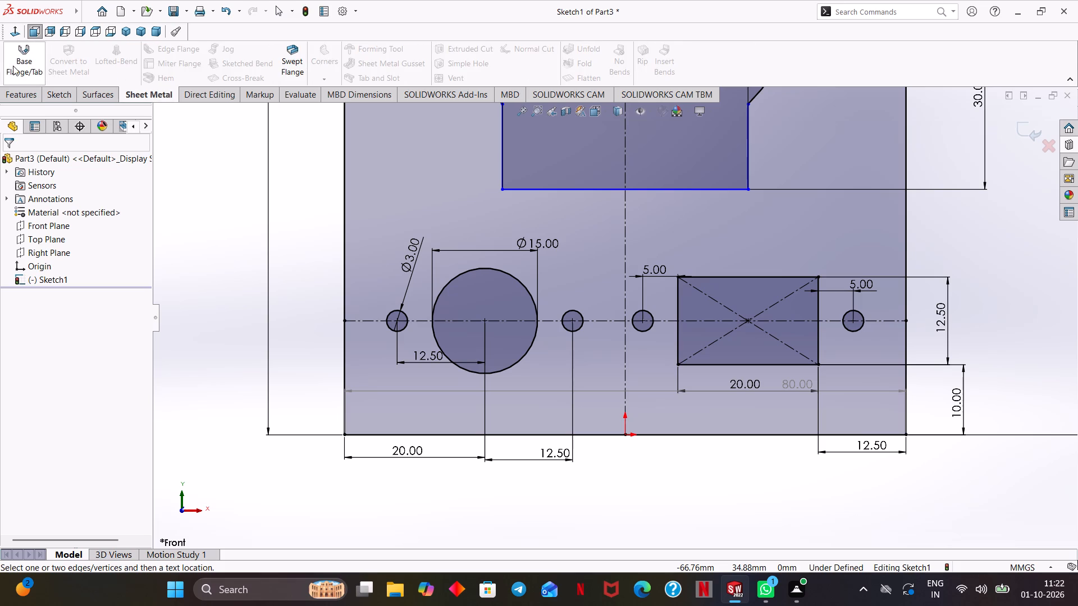
{"action": "left_click", "coordinate": [13, 66]}
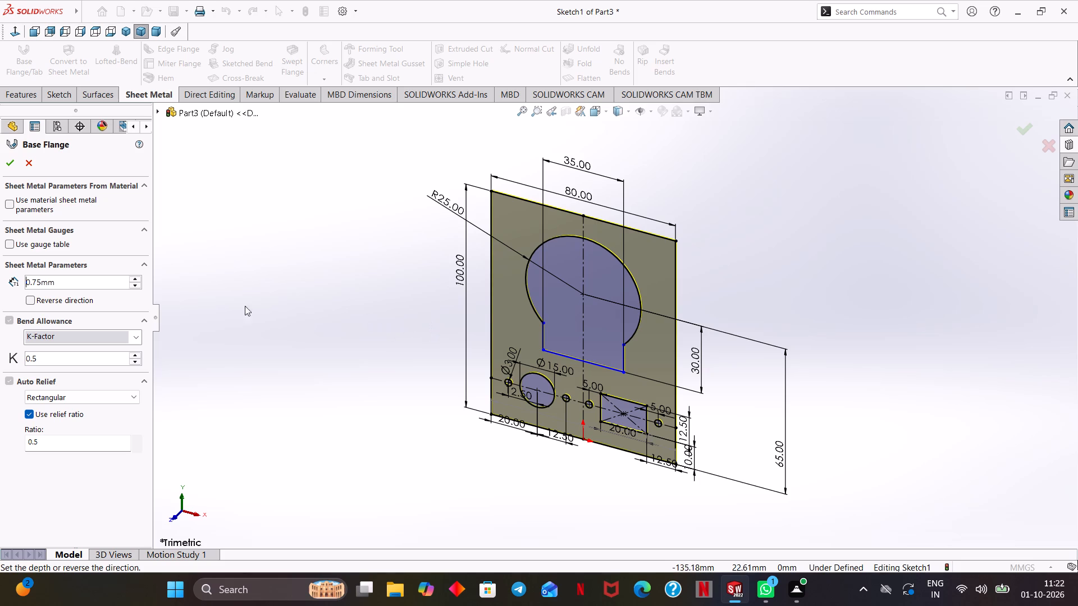
{"action": "left_click_drag", "start_coordinate": [65, 283], "coordinate": [23, 292]}
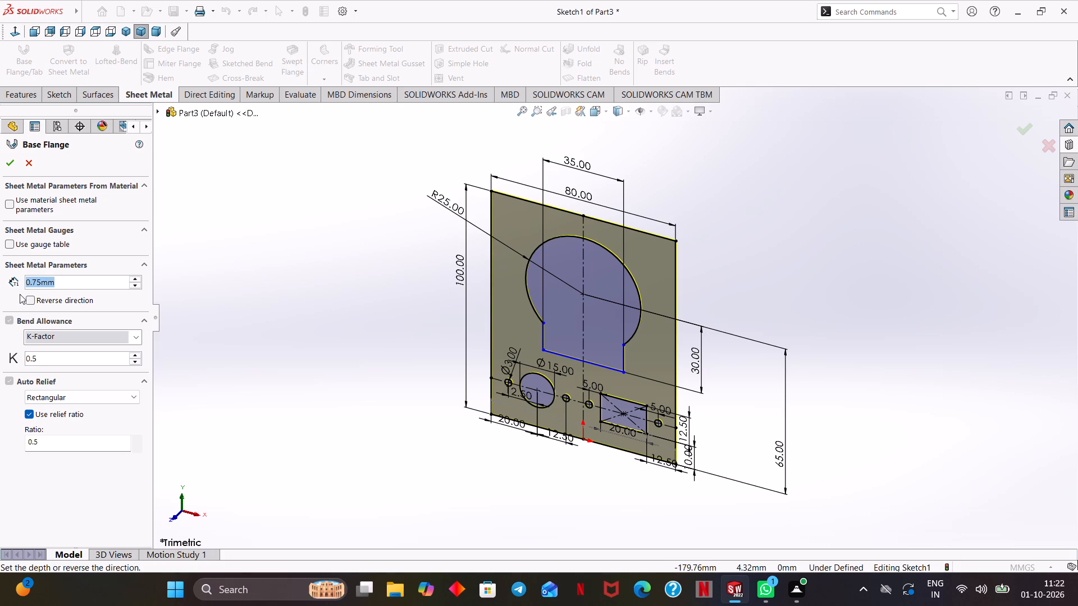
{"action": "key", "text": "1"}
{"action": "key", "text": "Return"}
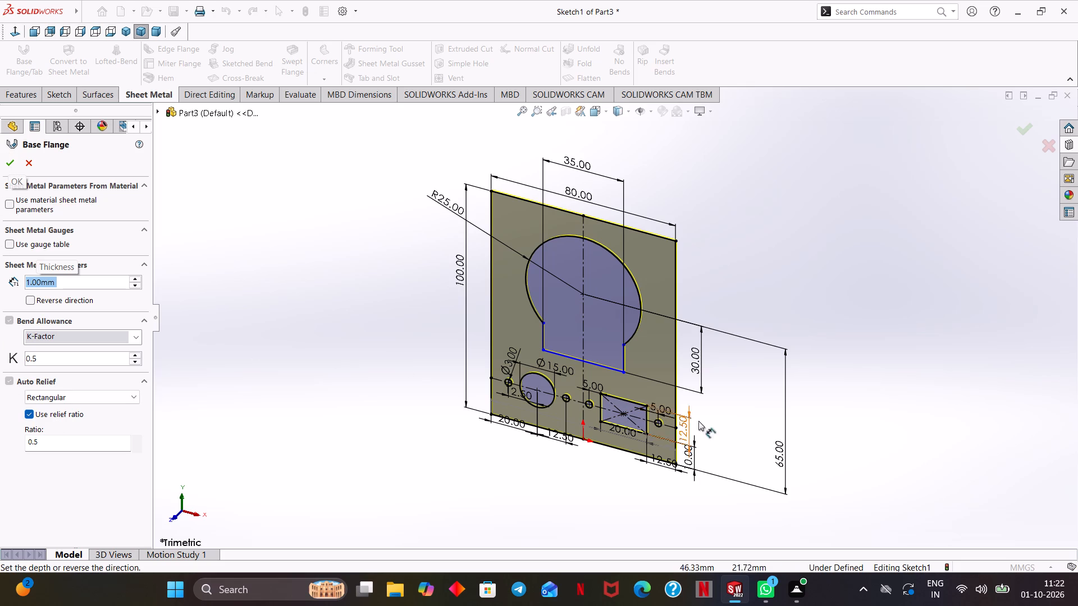
{"action": "scroll", "coordinate": [729, 306], "scroll_direction": "down", "scroll_amount": 4}
{"action": "middle_click_drag", "start_coordinate": [674, 304], "coordinate": [659, 309]}
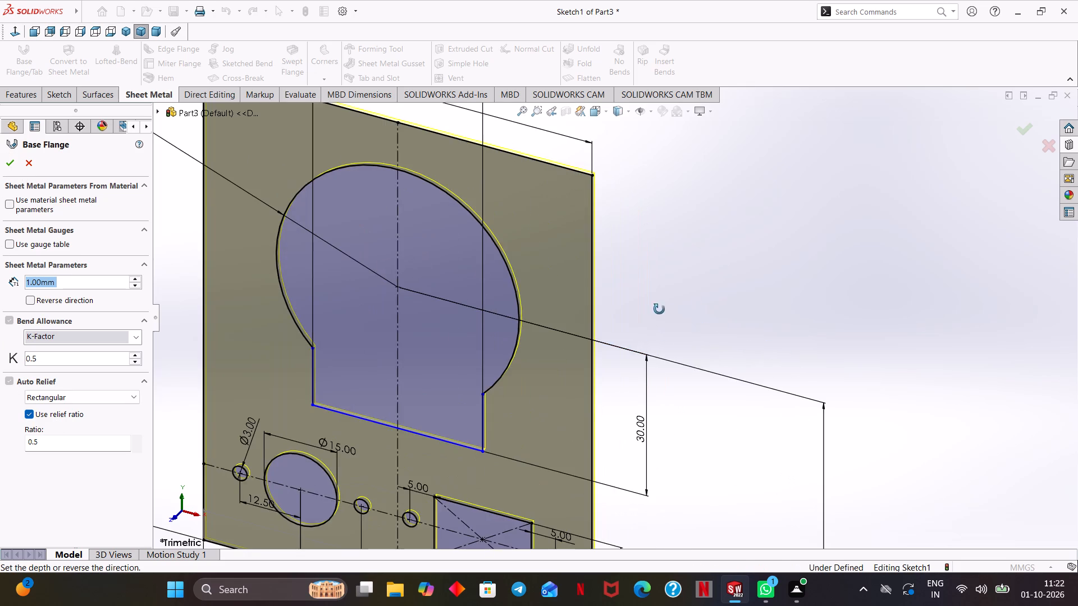
{"action": "middle_click_drag", "start_coordinate": [659, 309], "coordinate": [614, 327]}
{"action": "left_click", "coordinate": [3, 162]}
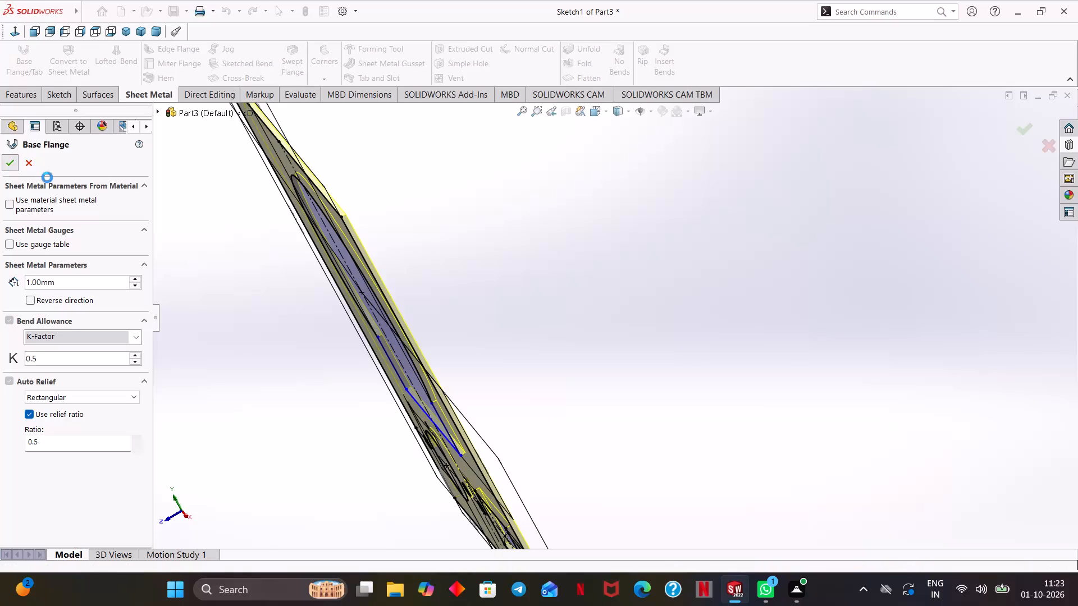
{"action": "left_click", "coordinate": [462, 240]}
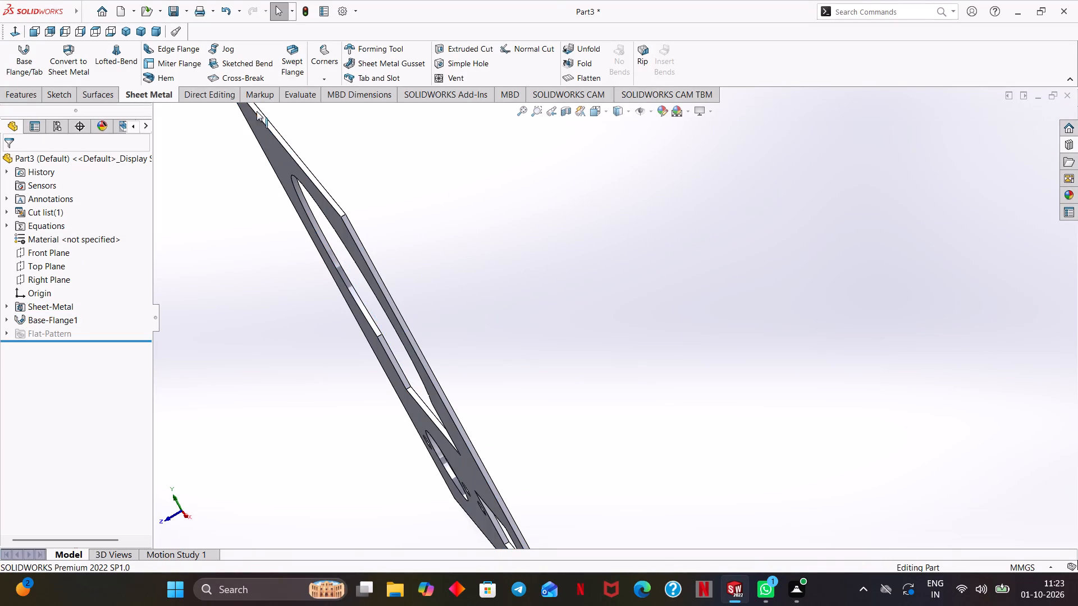
Start an Edge Flange on the plate's top front edge, extending forward at 90 degrees with a length of about 40.74 mm.
{"action": "left_click", "coordinate": [177, 53]}
{"action": "middle_click_drag", "start_coordinate": [427, 330], "coordinate": [471, 287]}
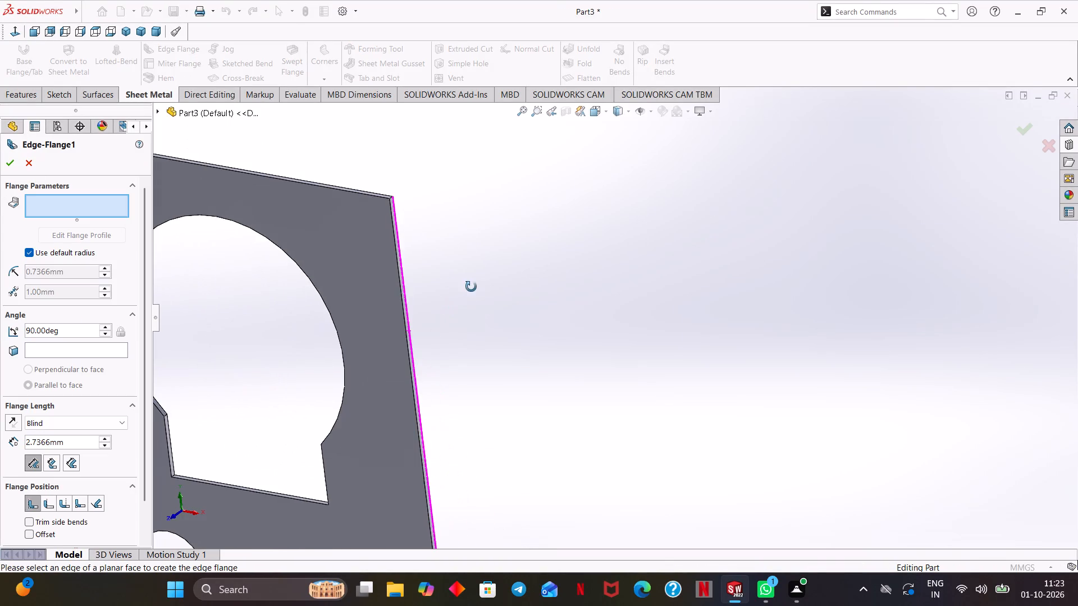
{"action": "middle_click_drag", "start_coordinate": [471, 287], "coordinate": [410, 299]}
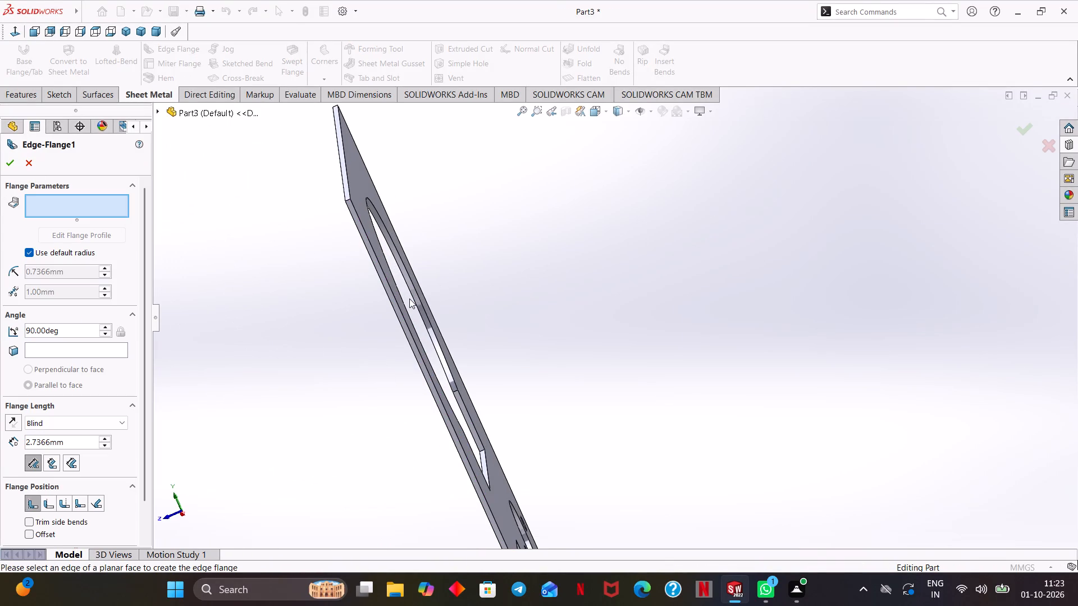
{"action": "middle_click_drag", "start_coordinate": [537, 327], "coordinate": [590, 304]}
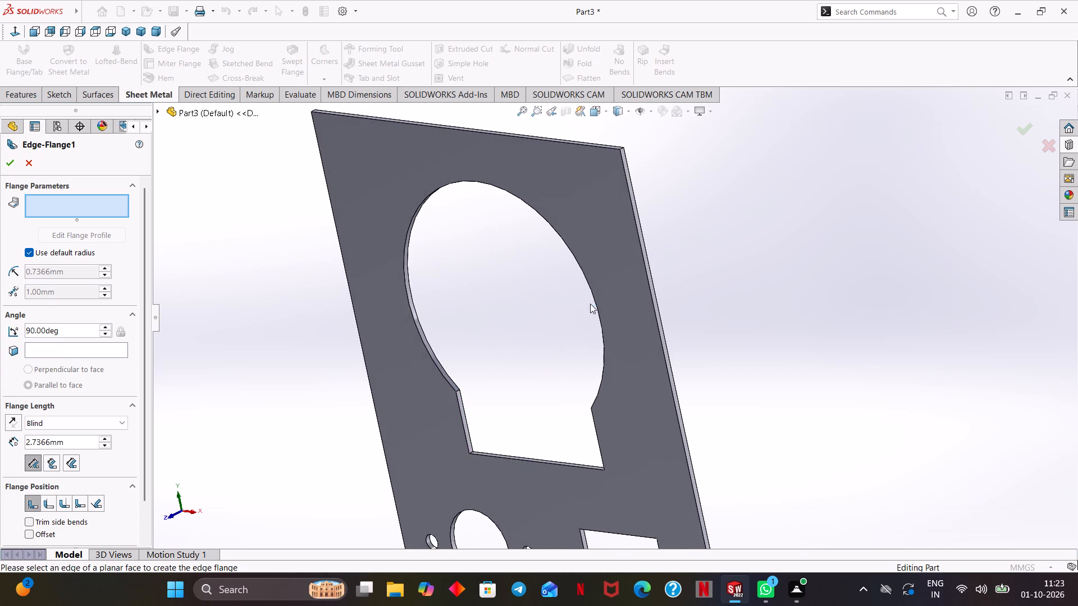
{"action": "scroll", "coordinate": [610, 310], "scroll_direction": "up", "scroll_amount": 3}
{"action": "middle_click_drag", "start_coordinate": [803, 329], "coordinate": [864, 311], "text": "ctrl"}
{"action": "middle_click_drag", "start_coordinate": [838, 337], "coordinate": [831, 347]}
{"action": "key", "text": "ctrl+7"}
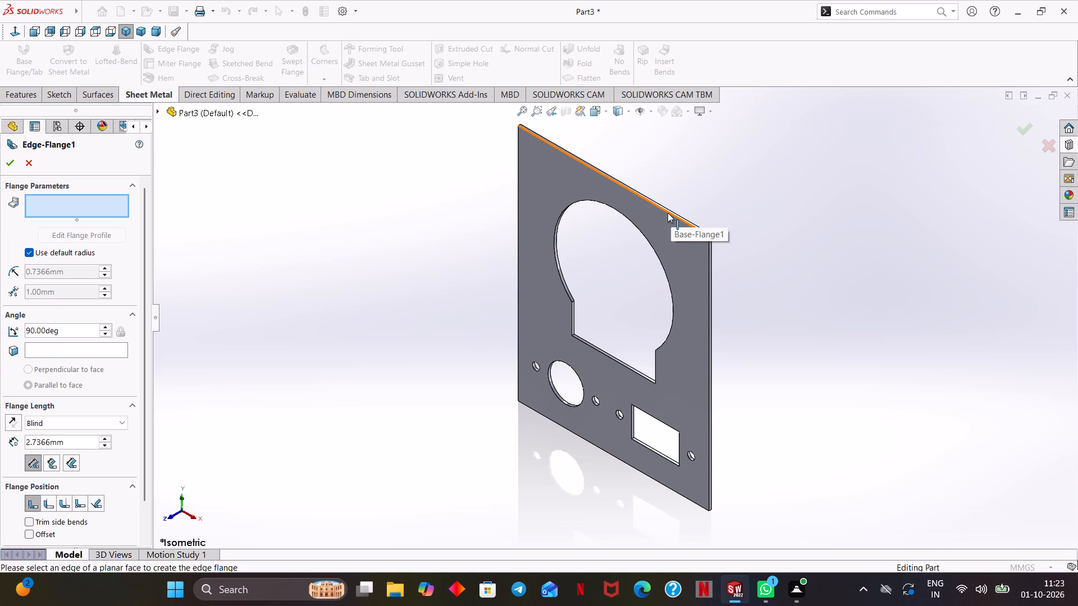
{"action": "scroll", "coordinate": [668, 213], "scroll_direction": "down", "scroll_amount": 2}
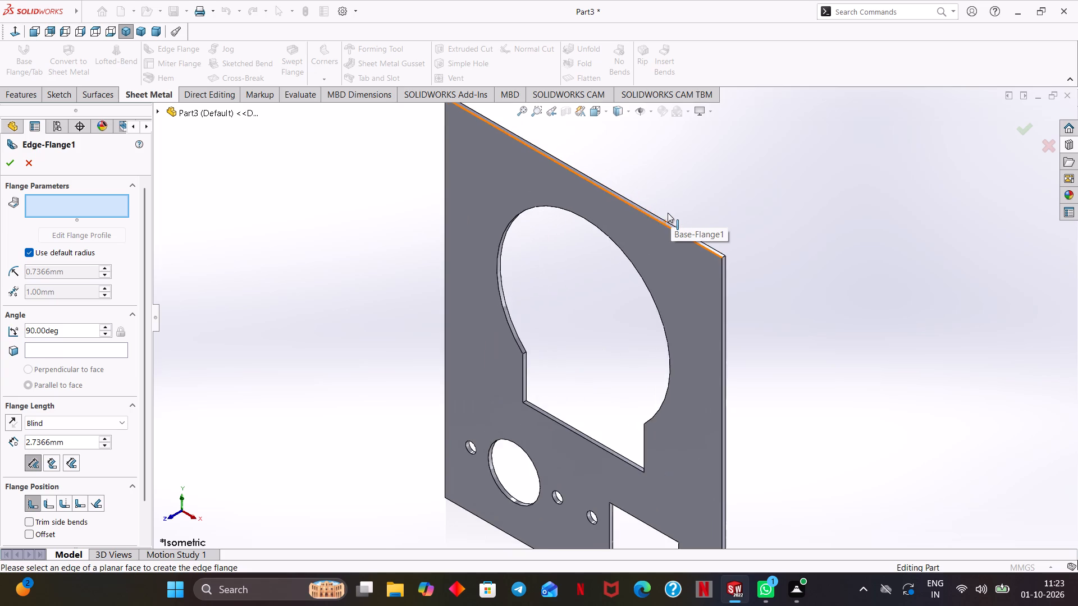
{"action": "scroll", "coordinate": [668, 213], "scroll_direction": "down", "scroll_amount": 2}
{"action": "left_click", "coordinate": [618, 219]}
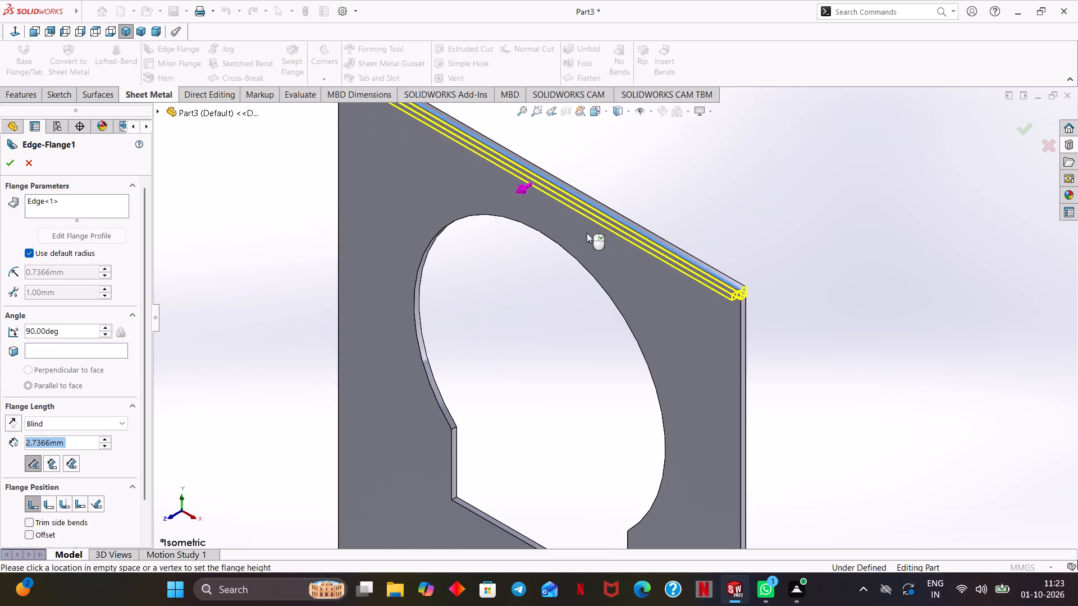
{"action": "scroll", "coordinate": [327, 293], "scroll_direction": "up", "scroll_amount": 2}
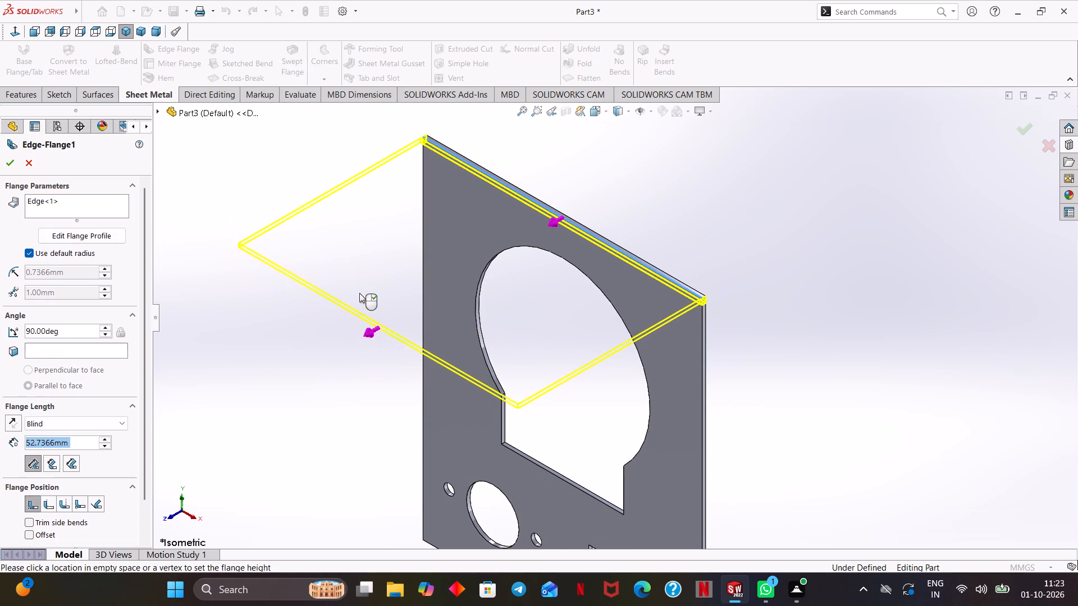
{"action": "left_click", "coordinate": [403, 271]}
Add the plate's left front edge to the Edge Flange.
{"action": "middle_click_drag", "start_coordinate": [384, 349], "coordinate": [414, 340]}
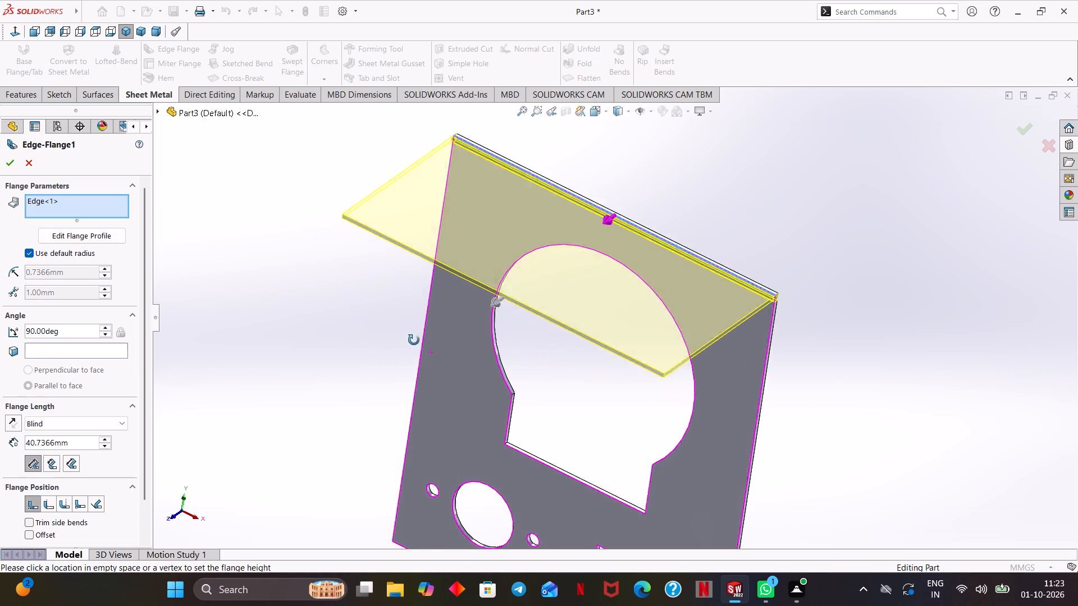
{"action": "middle_click_drag", "start_coordinate": [414, 340], "coordinate": [487, 324]}
{"action": "scroll", "coordinate": [474, 326], "scroll_direction": "down", "scroll_amount": 4}
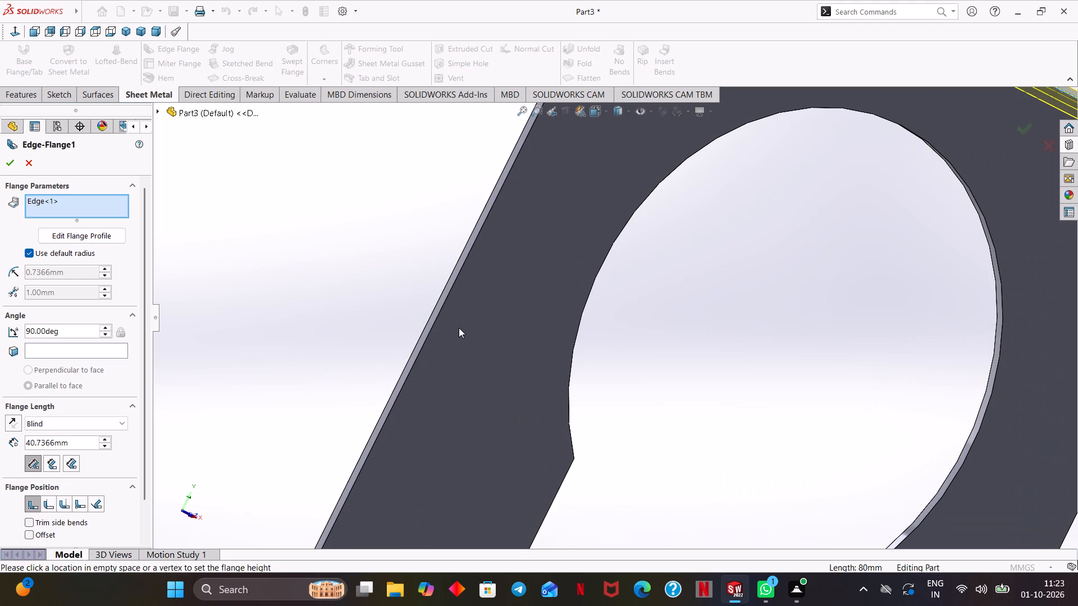
{"action": "left_click", "coordinate": [436, 317]}
{"action": "scroll", "coordinate": [438, 315], "scroll_direction": "down", "scroll_amount": 4}
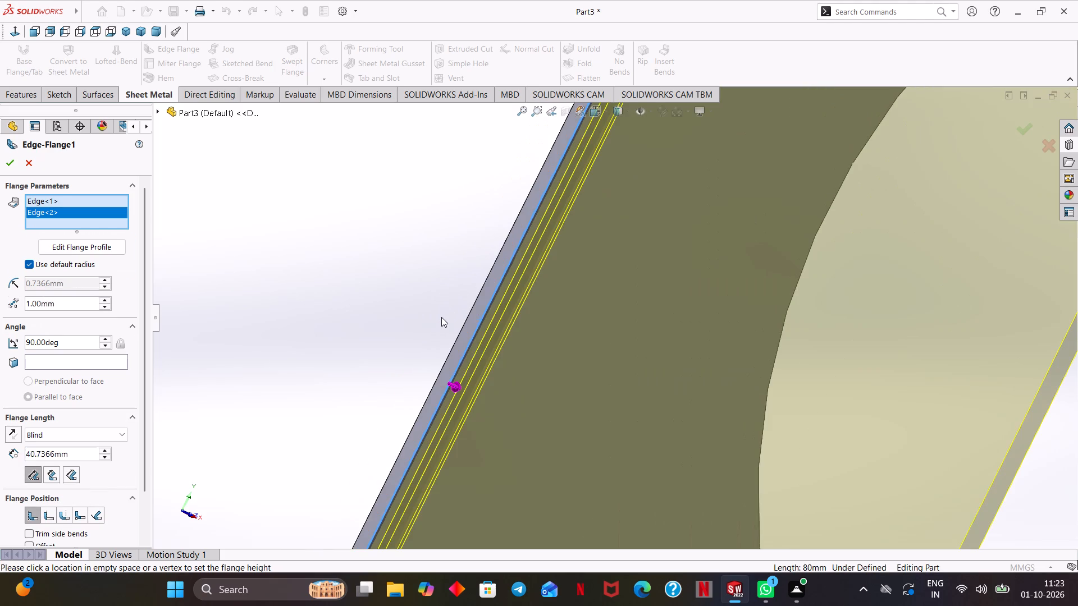
Add the plate's bottom front edge to the Edge Flange.
{"action": "scroll", "coordinate": [453, 315], "scroll_direction": "up", "scroll_amount": 9}
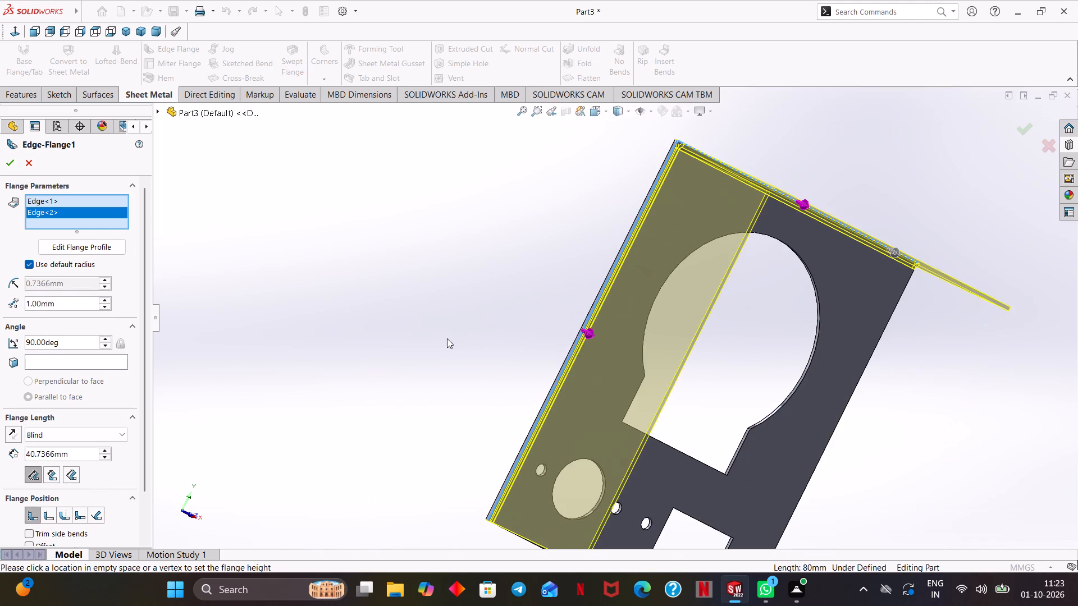
{"action": "middle_click_drag", "start_coordinate": [438, 336], "coordinate": [350, 311], "text": "ctrl"}
{"action": "middle_click_drag", "start_coordinate": [371, 325], "coordinate": [310, 308]}
{"action": "scroll", "coordinate": [310, 308], "scroll_direction": "up", "scroll_amount": 1}
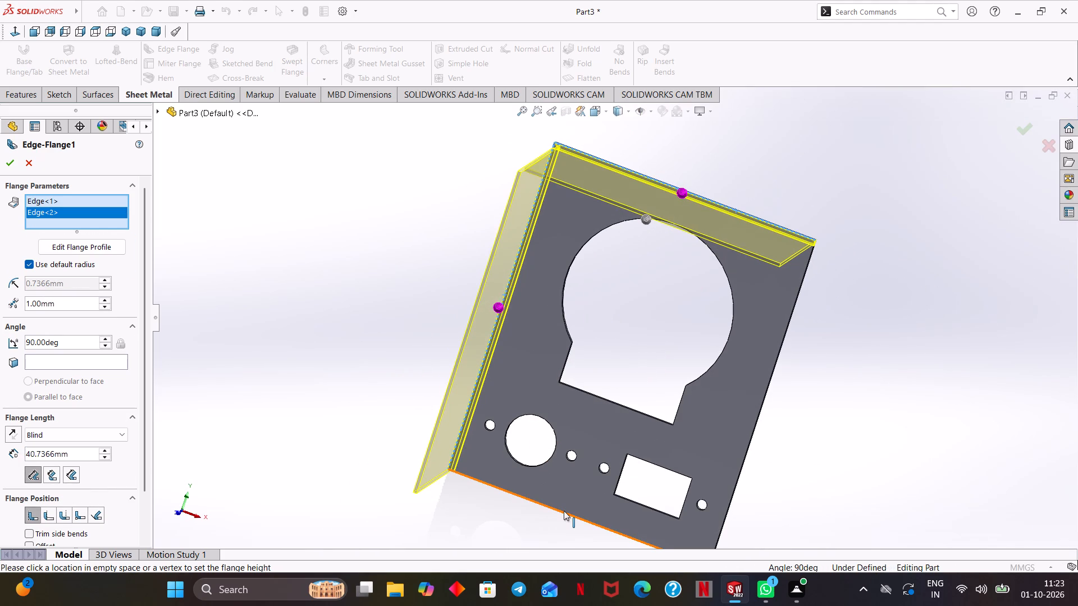
{"action": "scroll", "coordinate": [564, 511], "scroll_direction": "down", "scroll_amount": 5}
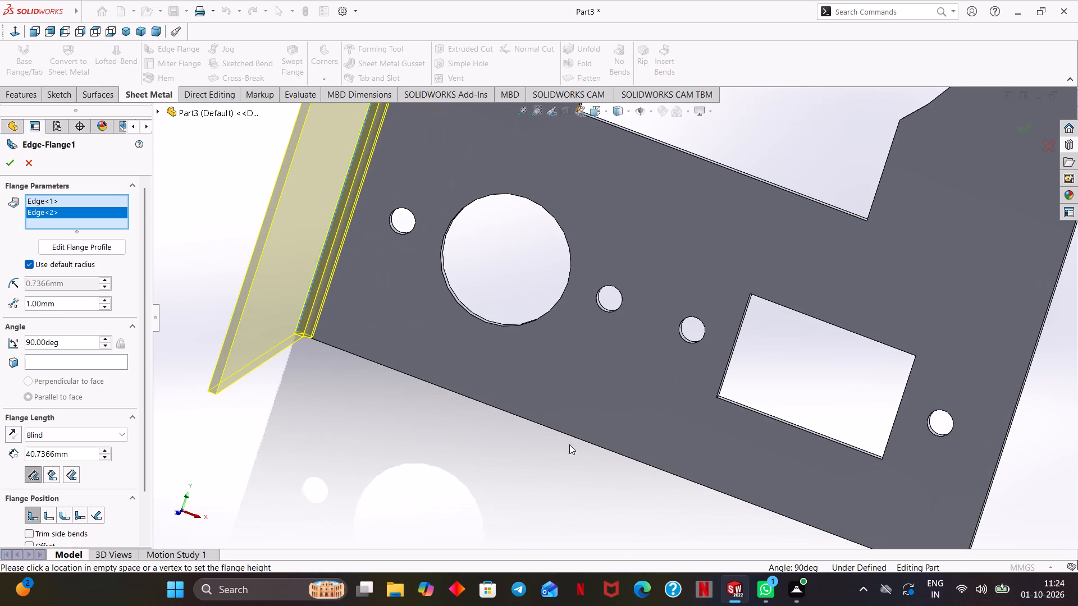
{"action": "middle_click_drag", "start_coordinate": [569, 444], "coordinate": [611, 324]}
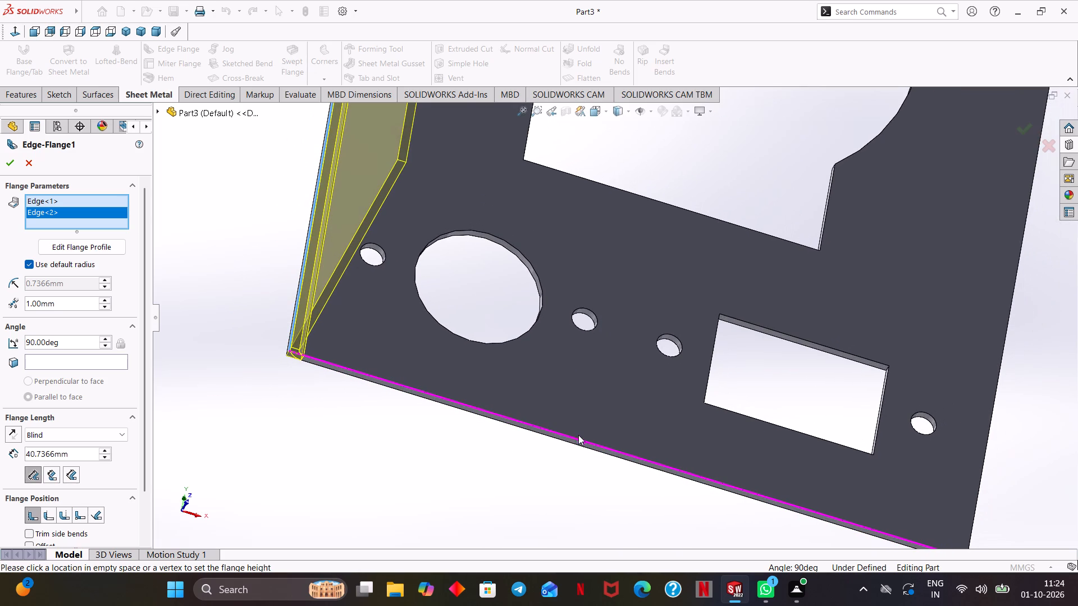
{"action": "left_click", "coordinate": [577, 438]}
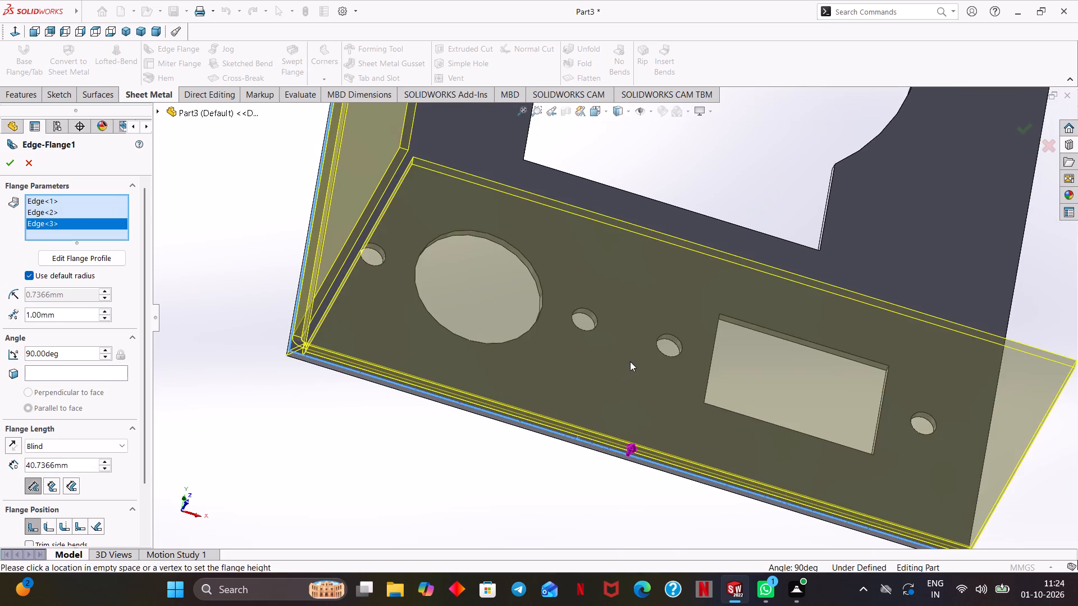
Add the plate's right front edge to the Edge Flange.
{"action": "middle_click_drag", "start_coordinate": [631, 358], "coordinate": [564, 424]}
{"action": "scroll", "coordinate": [564, 424], "scroll_direction": "down", "scroll_amount": 2}
{"action": "scroll", "coordinate": [573, 403], "scroll_direction": "up", "scroll_amount": 5}
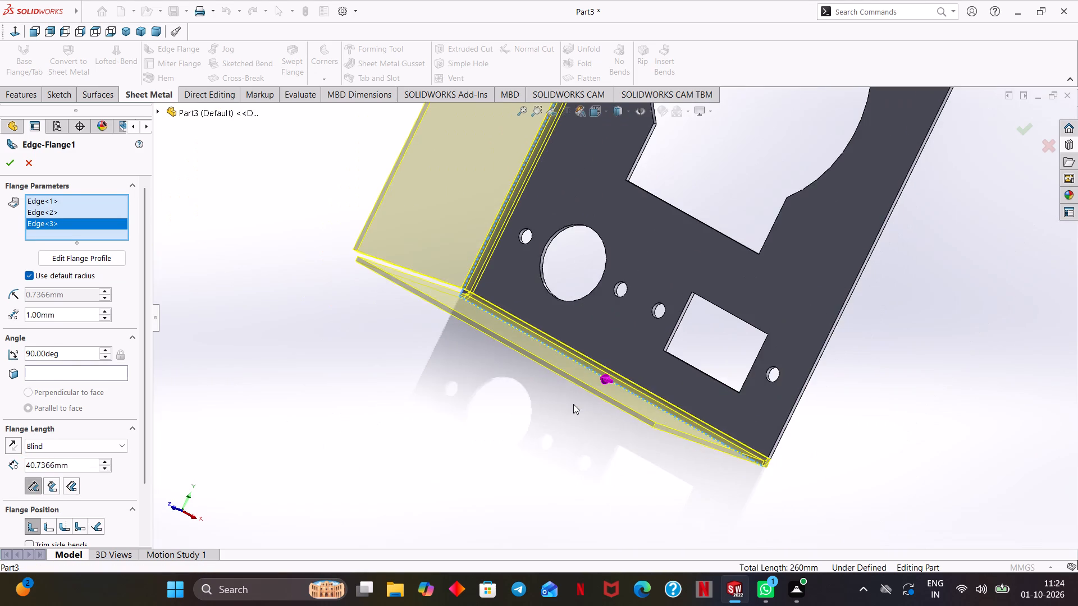
{"action": "scroll", "coordinate": [573, 404], "scroll_direction": "up", "scroll_amount": 2}
{"action": "scroll", "coordinate": [751, 334], "scroll_direction": "down", "scroll_amount": 7}
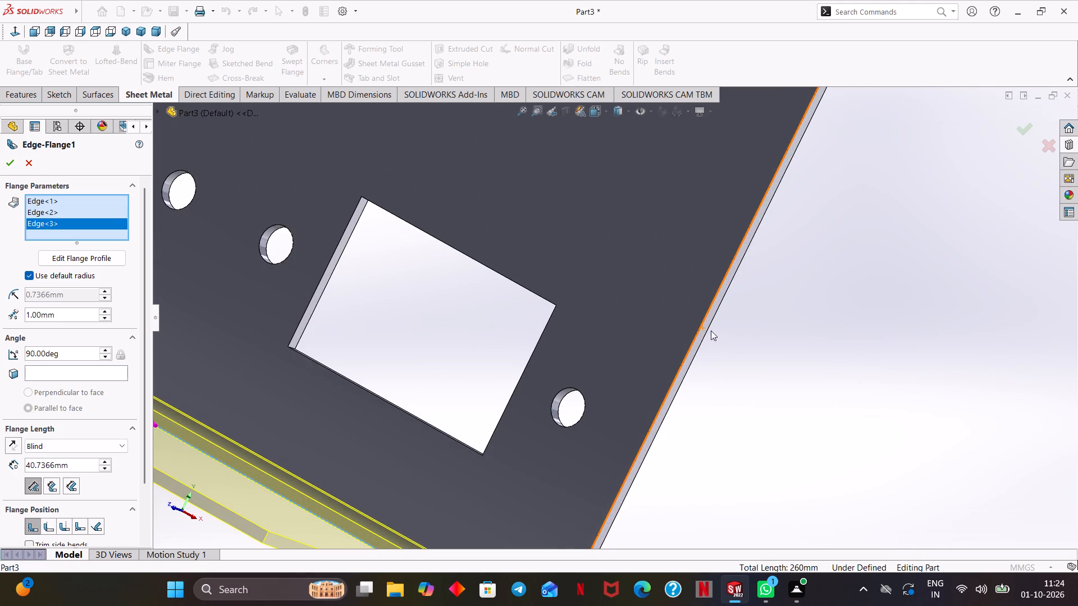
{"action": "left_click", "coordinate": [693, 339]}
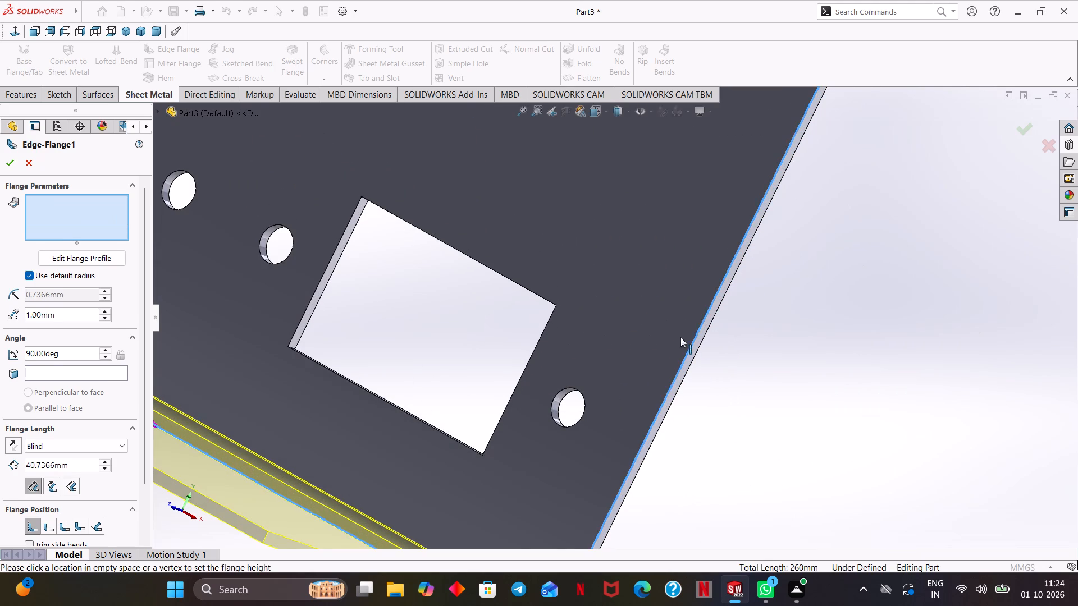
Examine the Edge Flange preview around all four sides of the plate from several angles.
{"action": "scroll", "coordinate": [673, 336], "scroll_direction": "up", "scroll_amount": 6}
{"action": "key", "text": "ctrl+7"}
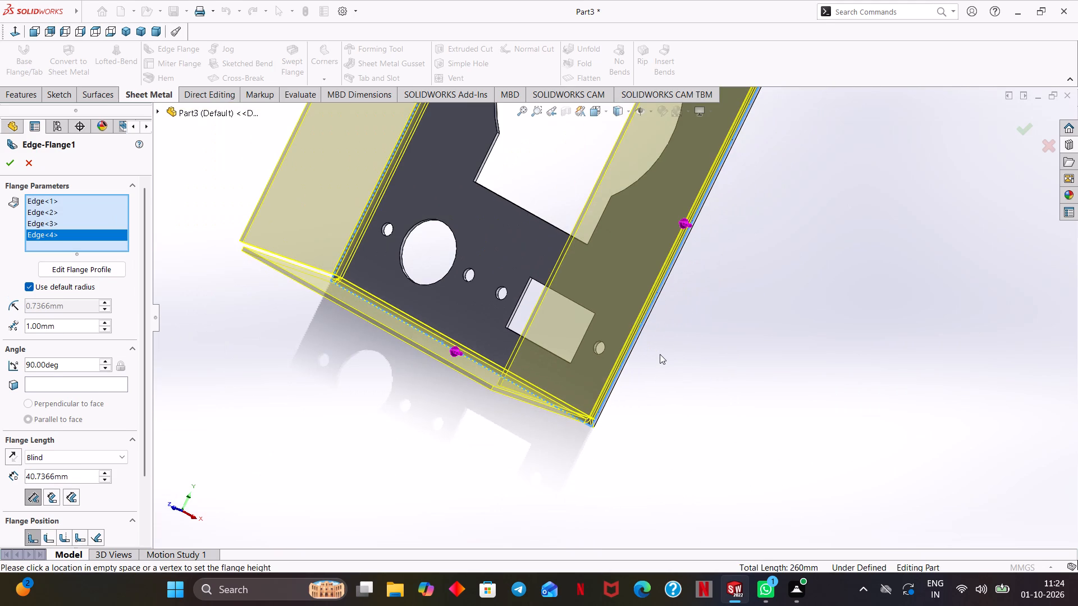
{"action": "middle_click_drag", "start_coordinate": [335, 366], "coordinate": [398, 494], "text": "ctrl"}
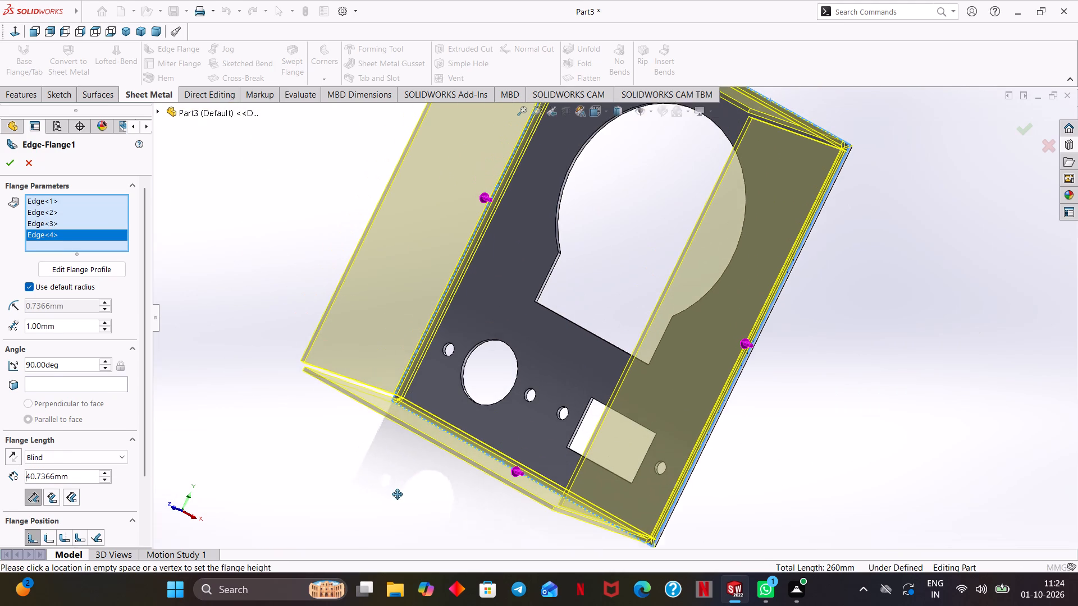
{"action": "middle_click_drag", "start_coordinate": [398, 494], "coordinate": [398, 495], "text": "ctrl"}
{"action": "middle_click_drag", "start_coordinate": [816, 380], "coordinate": [803, 333]}
{"action": "scroll", "coordinate": [805, 339], "scroll_direction": "up", "scroll_amount": 1}
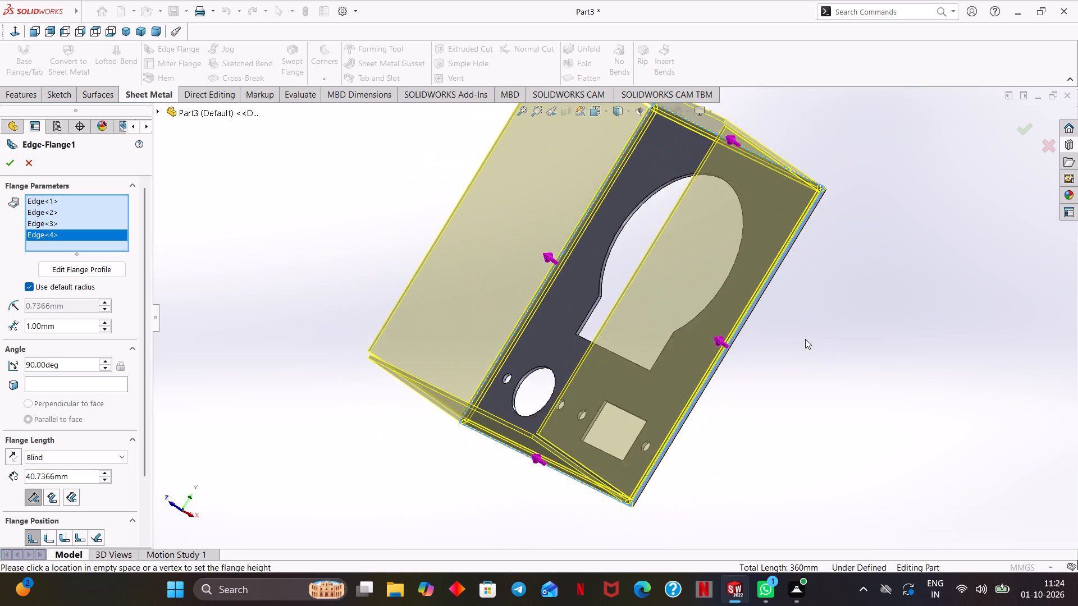
{"action": "scroll", "coordinate": [805, 339], "scroll_direction": "up", "scroll_amount": 1}
{"action": "middle_click_drag", "start_coordinate": [763, 368], "coordinate": [702, 405], "text": "ctrl"}
{"action": "middle_click_drag", "start_coordinate": [704, 454], "coordinate": [747, 521]}
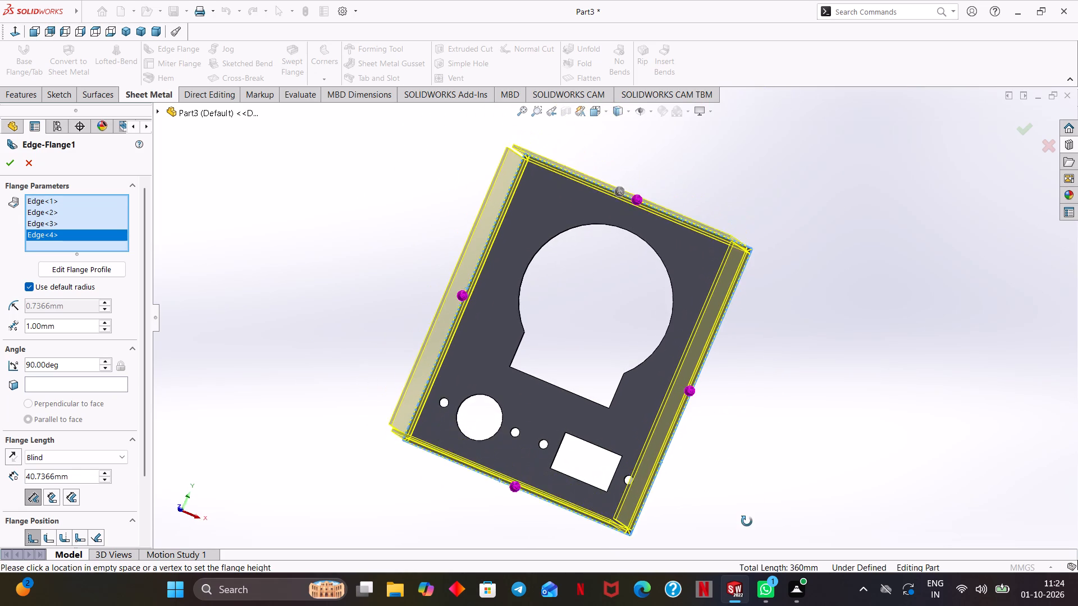
{"action": "middle_click_drag", "start_coordinate": [747, 521], "coordinate": [744, 527]}
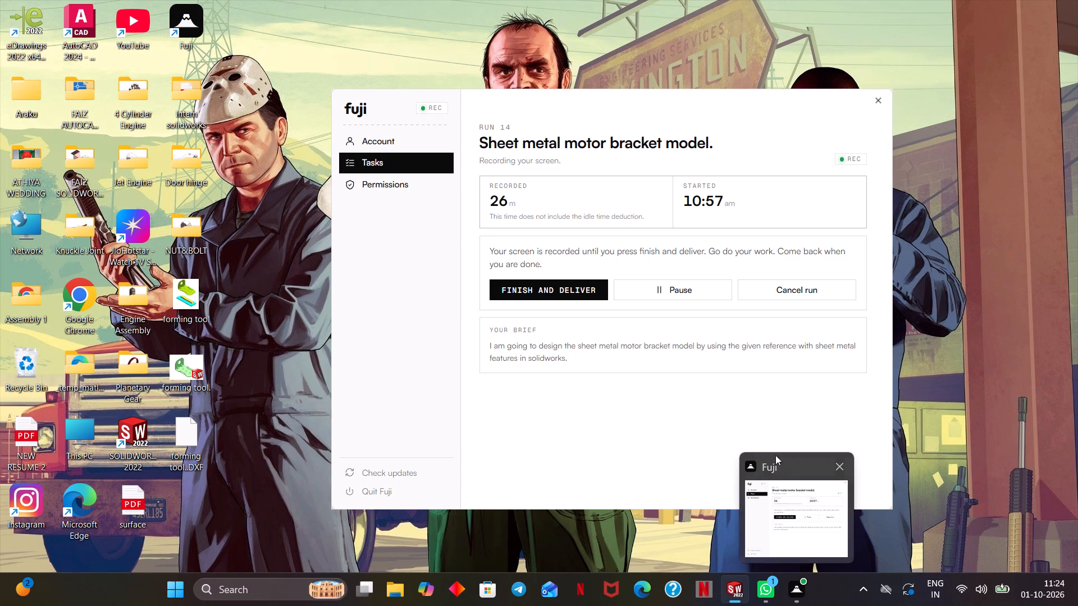
{"action": "middle_click_drag", "start_coordinate": [759, 393], "coordinate": [719, 391]}
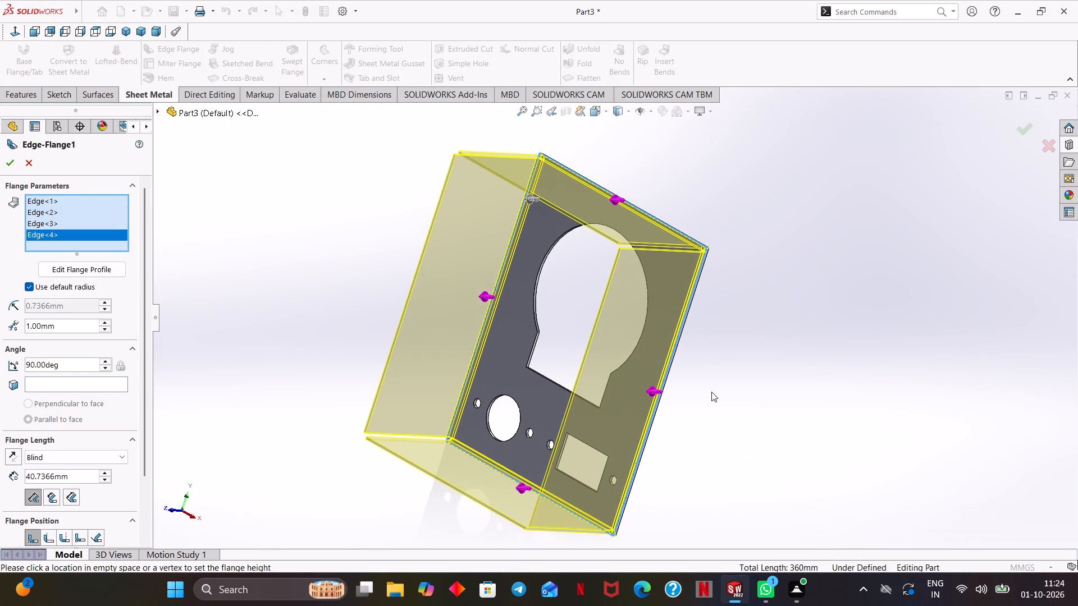
{"action": "middle_click_drag", "start_coordinate": [768, 433], "coordinate": [783, 424], "text": "ctrl"}
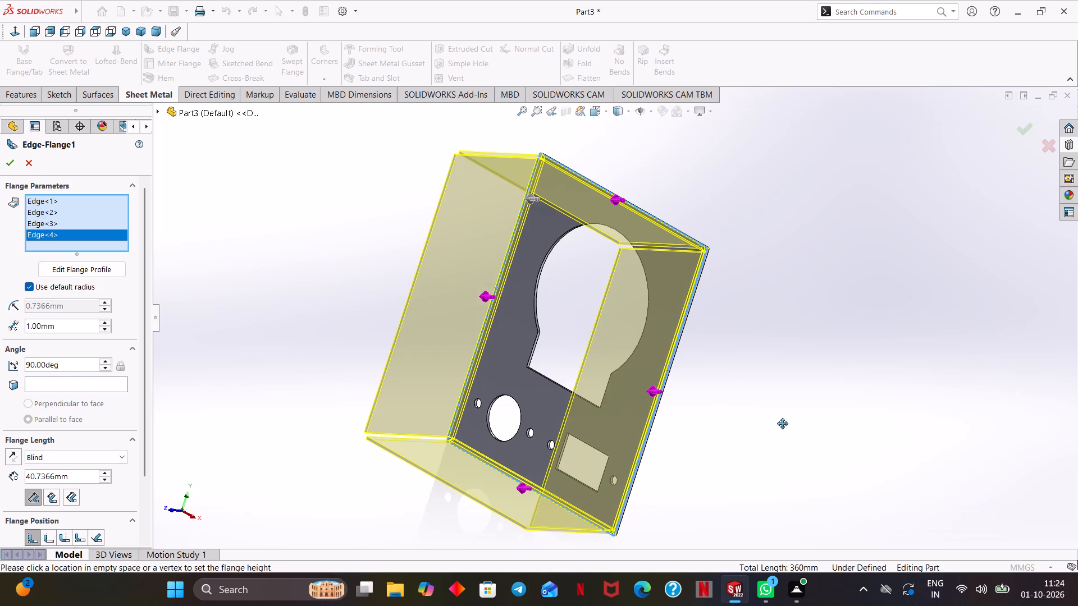
{"action": "middle_click_drag", "start_coordinate": [783, 424], "coordinate": [811, 433], "text": "ctrl"}
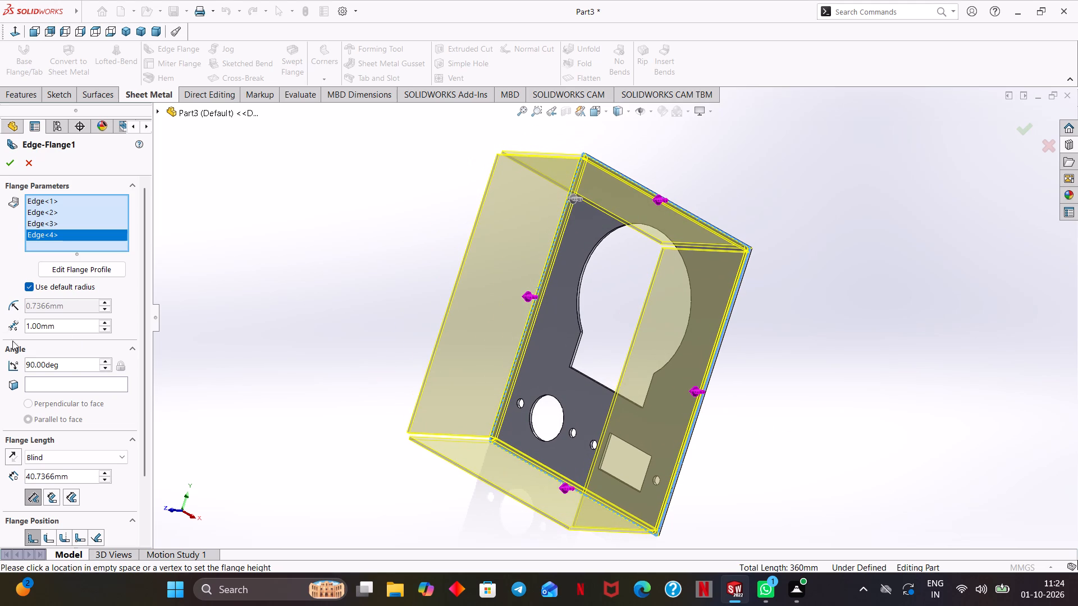
Override the default bend radius with 1 mm and set the flange gap distance to 0.1 mm.
{"action": "left_click", "coordinate": [56, 289]}
{"action": "left_click_drag", "start_coordinate": [65, 306], "coordinate": [19, 311]}
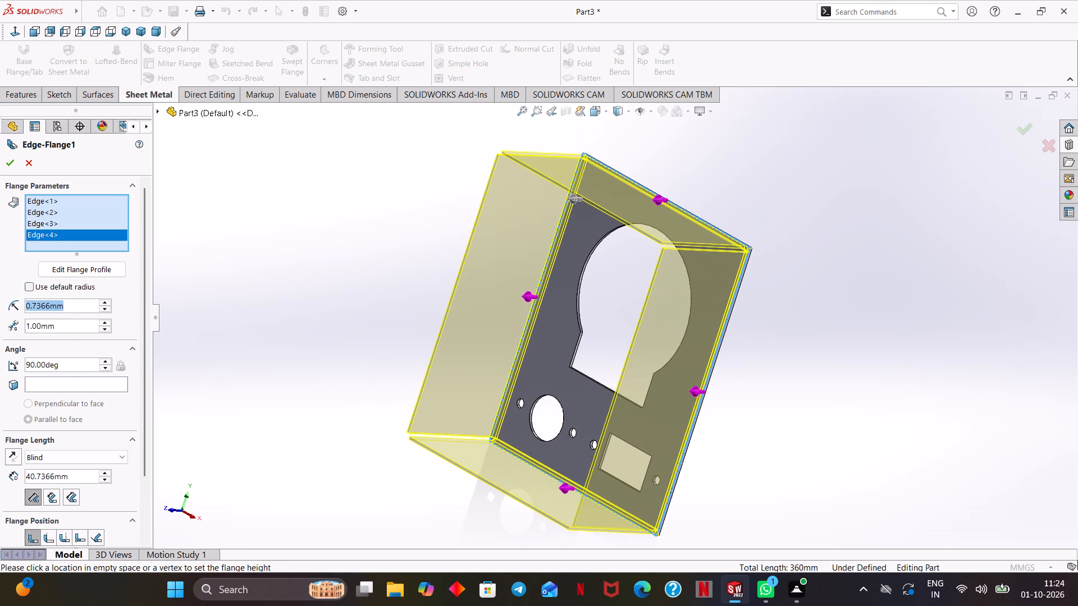
{"action": "left_click_drag", "start_coordinate": [19, 311], "coordinate": [1, 313]}
{"action": "key", "text": "1"}
{"action": "key", "text": "Return"}
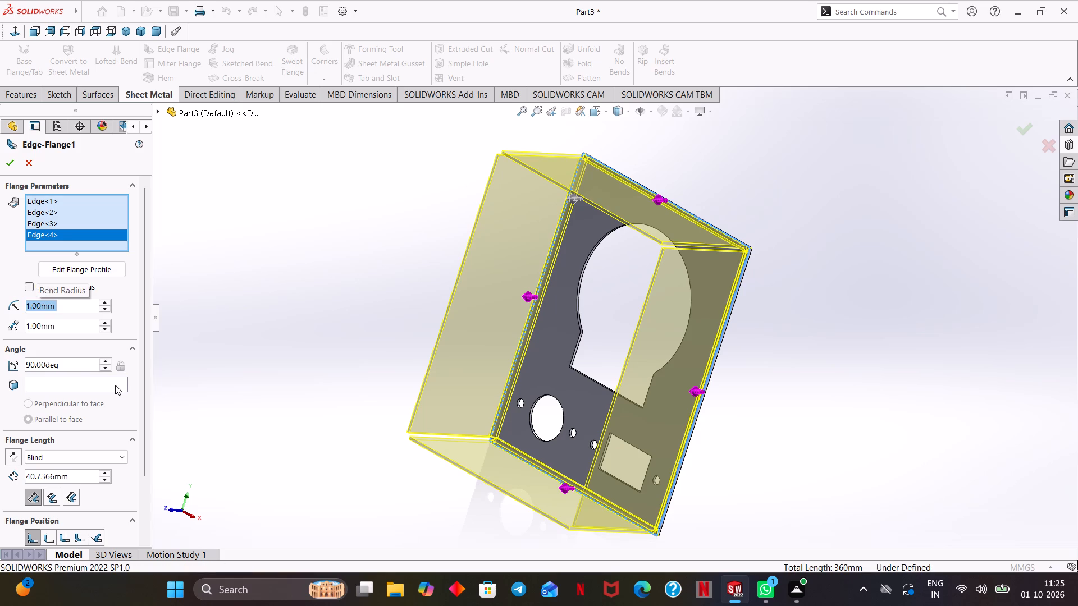
{"action": "left_click_drag", "start_coordinate": [62, 326], "coordinate": [13, 329]}
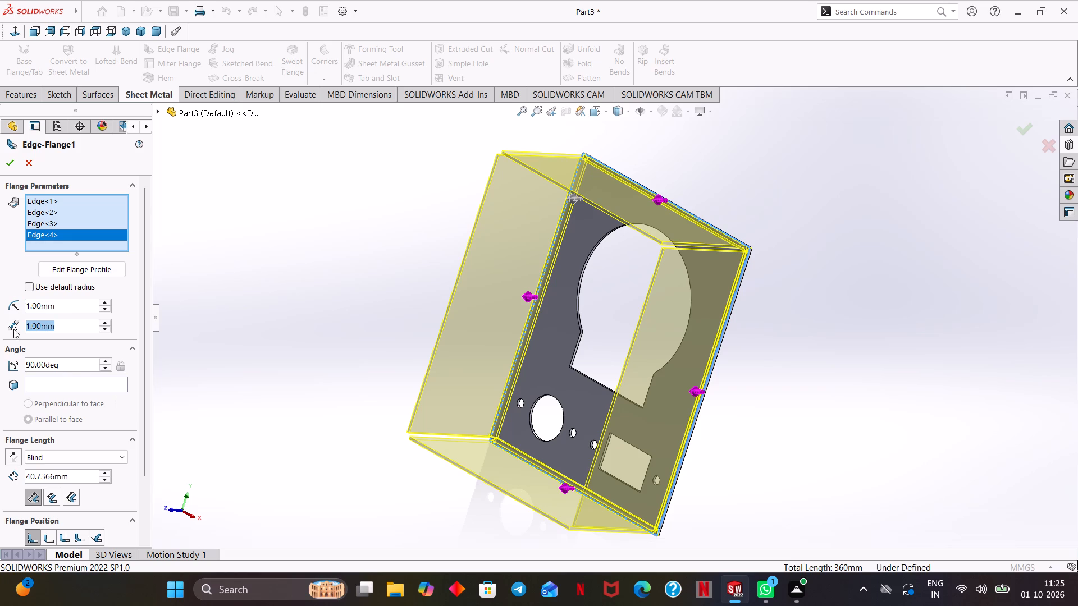
{"action": "type", "text": "0.1"}
{"action": "key", "text": "Return"}
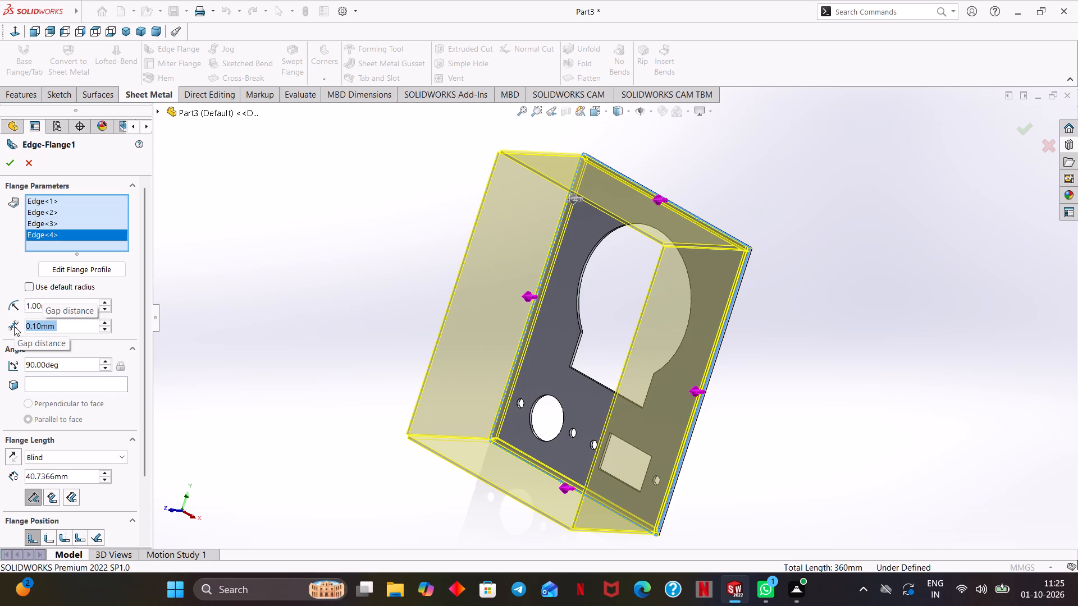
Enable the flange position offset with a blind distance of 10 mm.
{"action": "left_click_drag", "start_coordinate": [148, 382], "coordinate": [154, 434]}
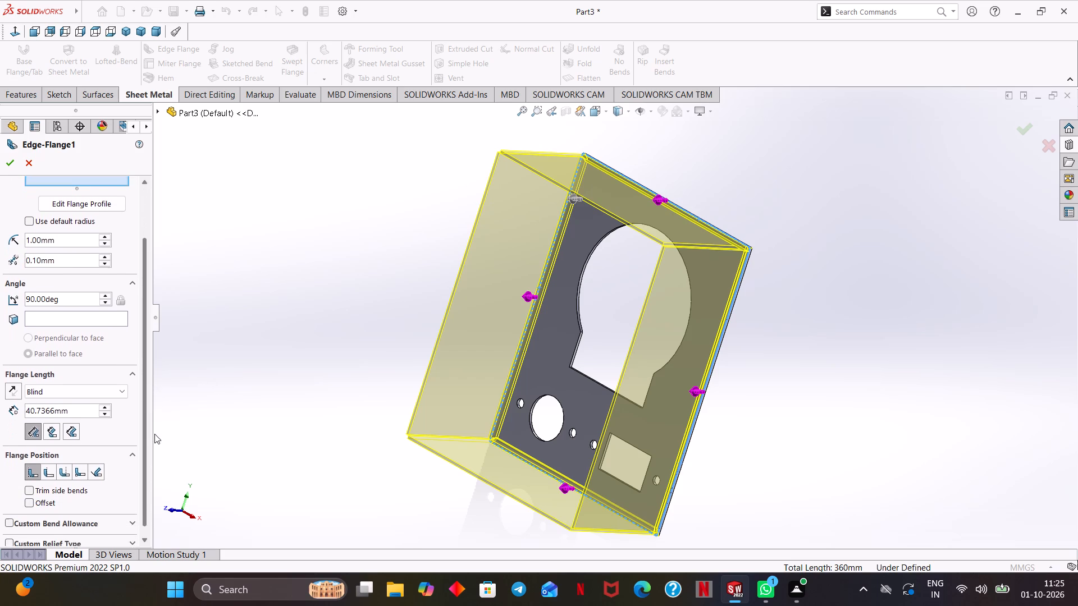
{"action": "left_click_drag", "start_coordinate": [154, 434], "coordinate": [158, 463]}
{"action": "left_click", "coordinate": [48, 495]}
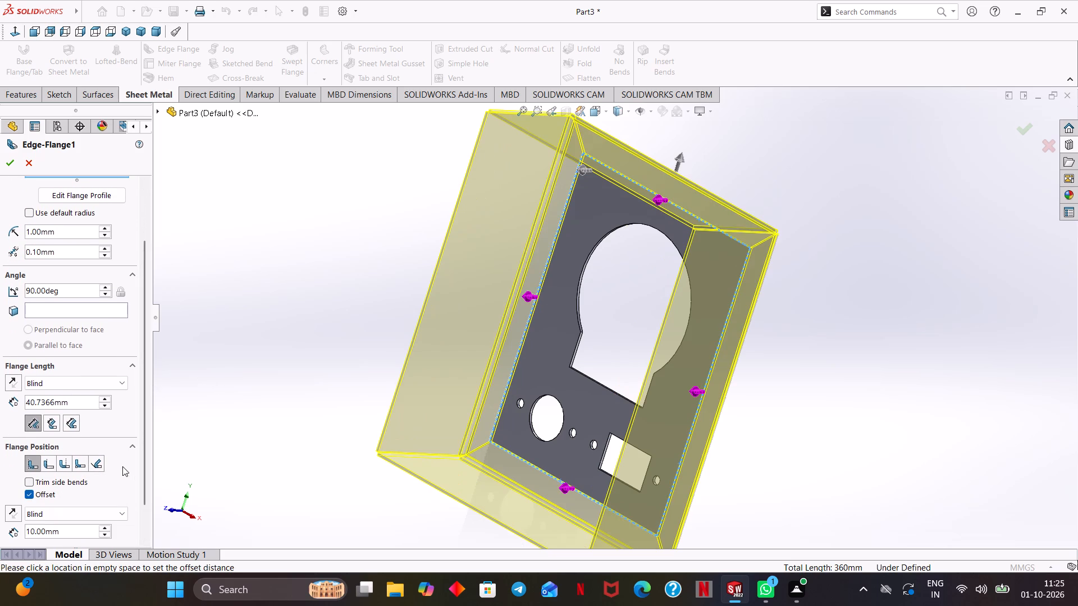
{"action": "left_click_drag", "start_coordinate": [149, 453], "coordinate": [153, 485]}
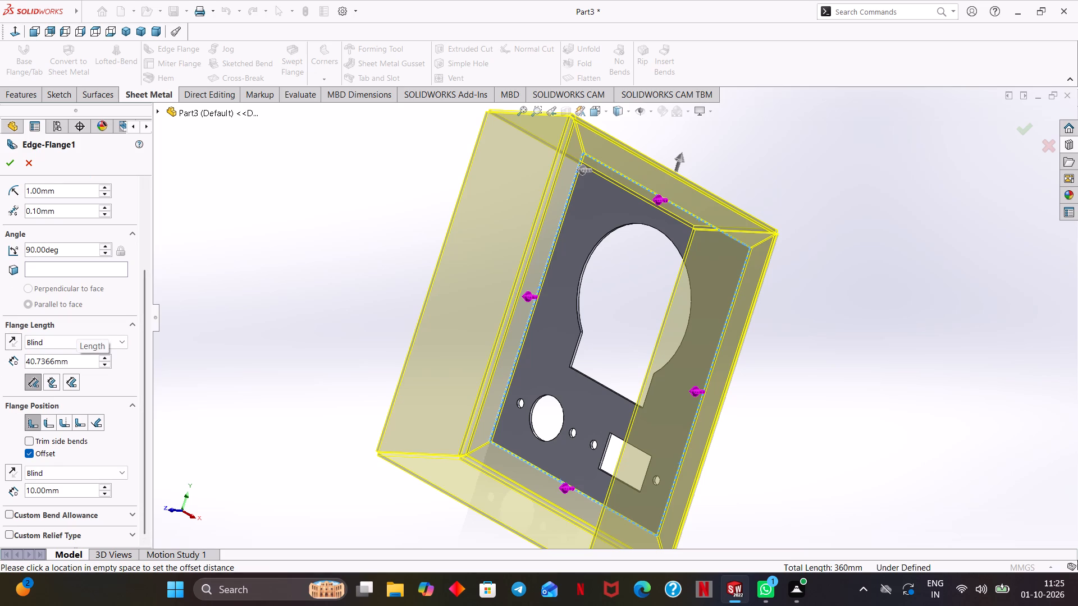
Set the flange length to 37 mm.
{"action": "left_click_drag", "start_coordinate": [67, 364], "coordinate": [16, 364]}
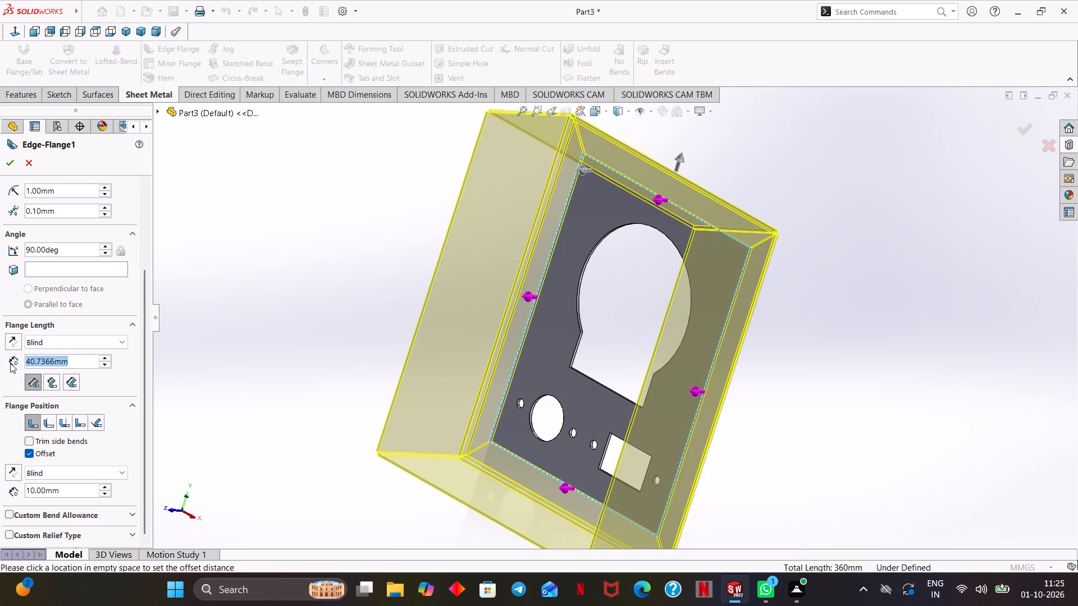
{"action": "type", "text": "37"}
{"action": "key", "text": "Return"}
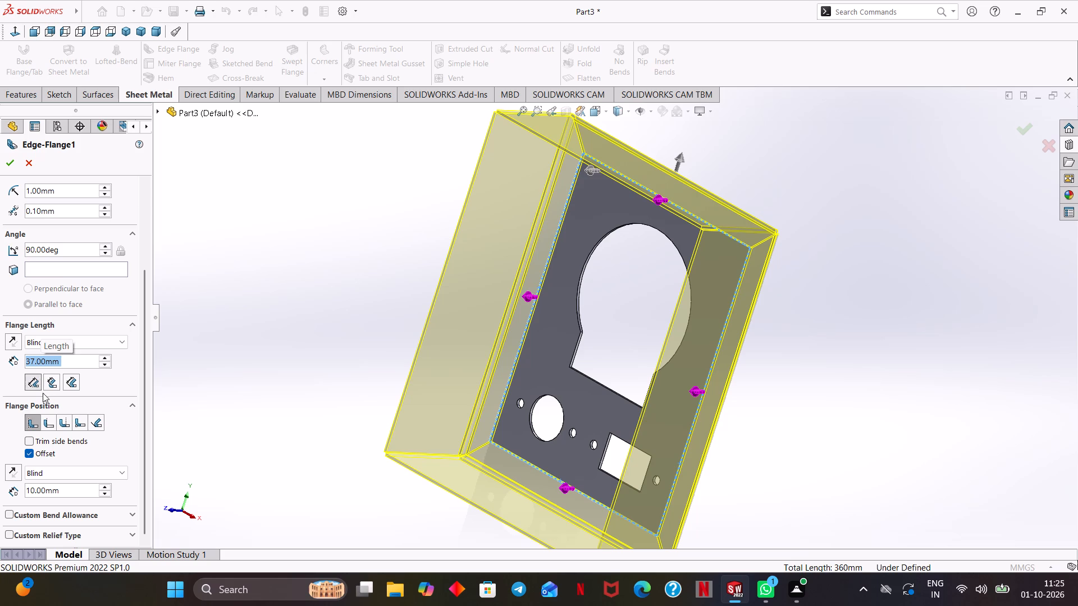
Finish the Edge Flange with a length of 7.5 mm and no position offset.
{"action": "type", "text": "7.5"}
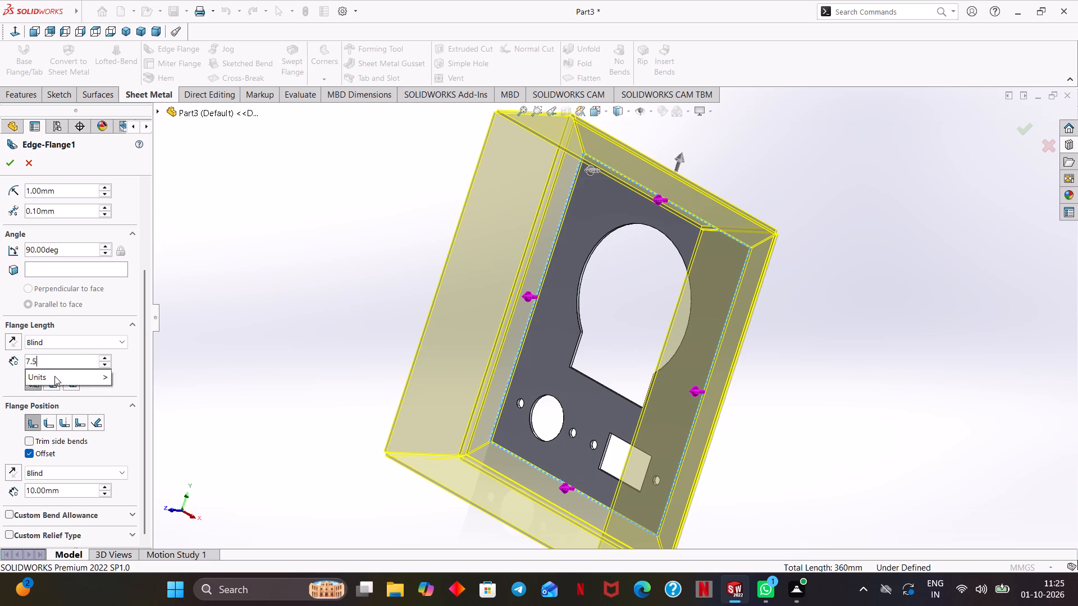
{"action": "key", "text": "Return"}
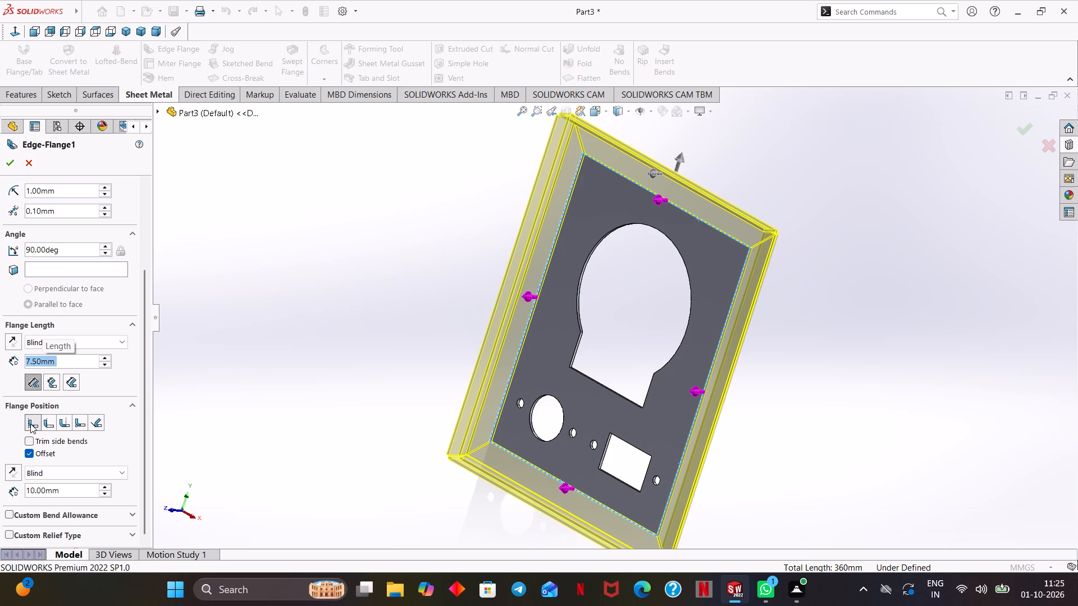
{"action": "left_click", "coordinate": [39, 454]}
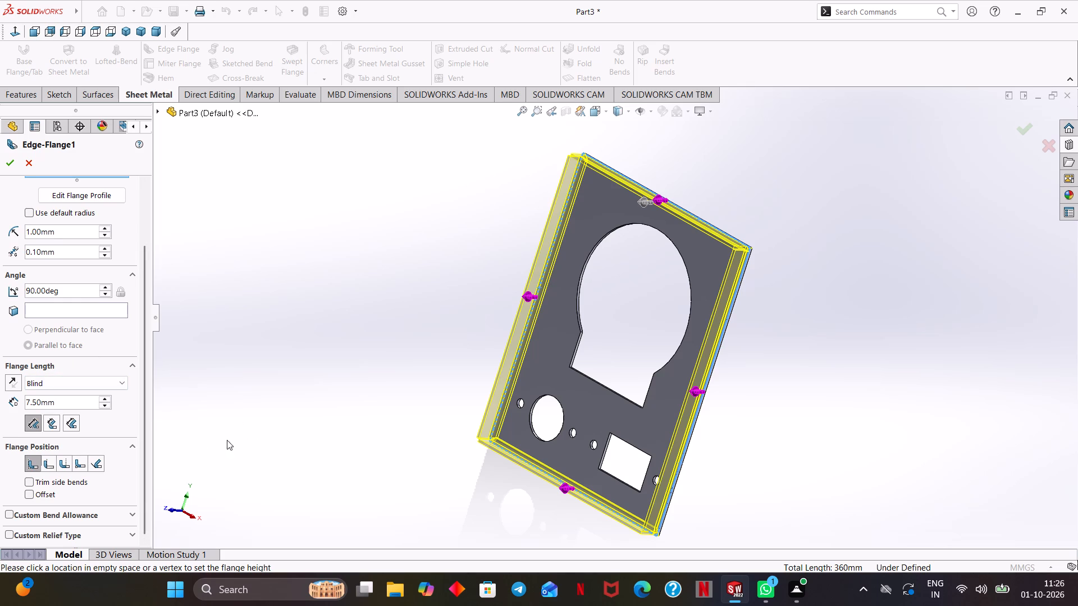
{"action": "left_click", "coordinate": [3, 167]}
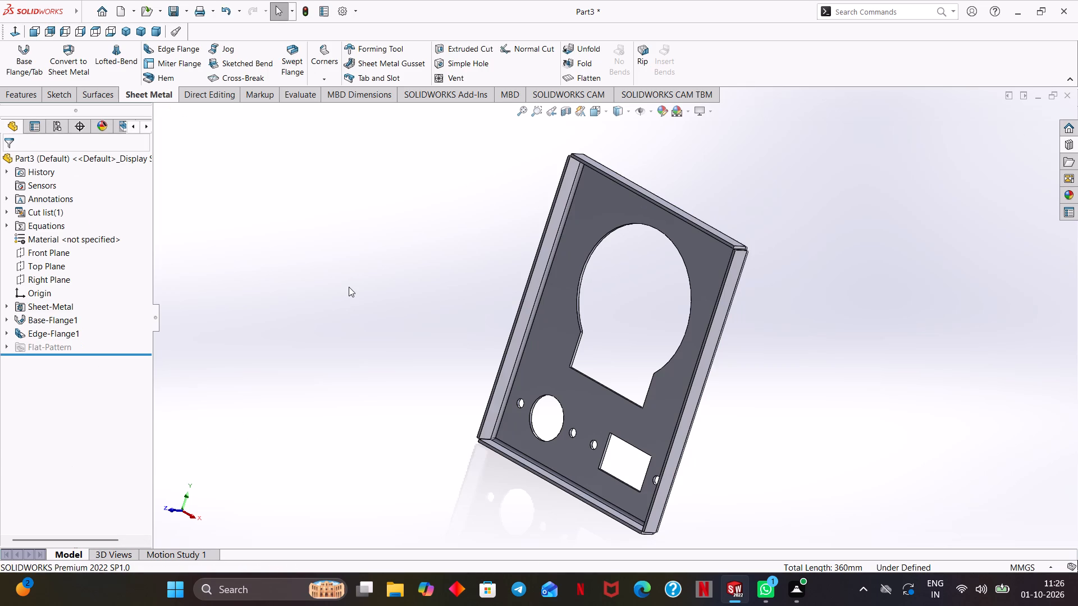
Inspect the finished edge flanges, examining the bend along the right side and the gap at its upper corner.
{"action": "left_click_drag", "start_coordinate": [434, 323], "coordinate": [435, 326]}
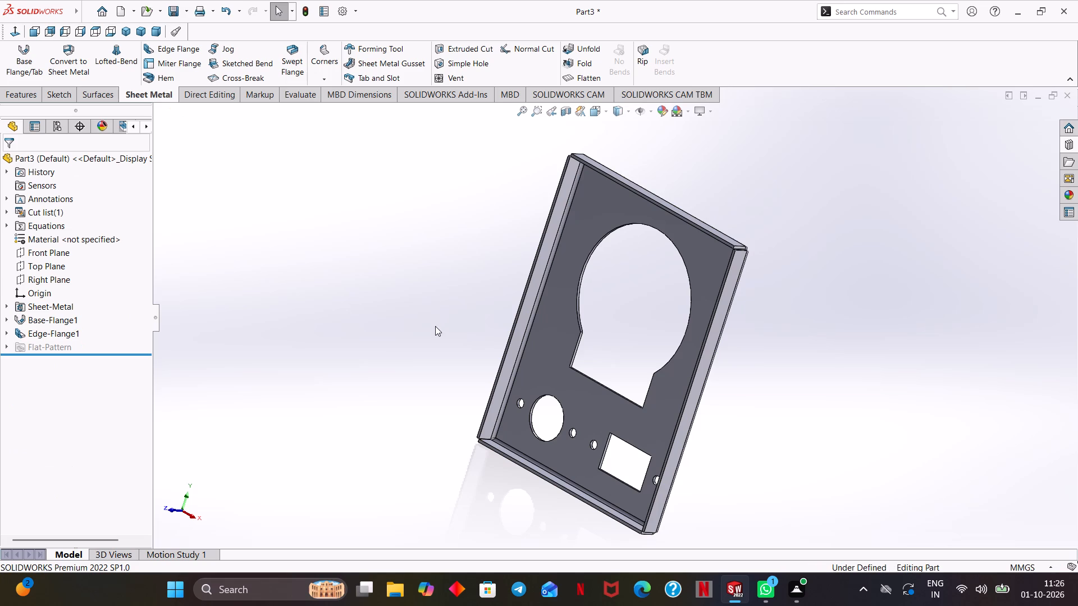
{"action": "left_click_drag", "start_coordinate": [435, 326], "coordinate": [427, 366]}
{"action": "middle_click_drag", "start_coordinate": [419, 334], "coordinate": [408, 372]}
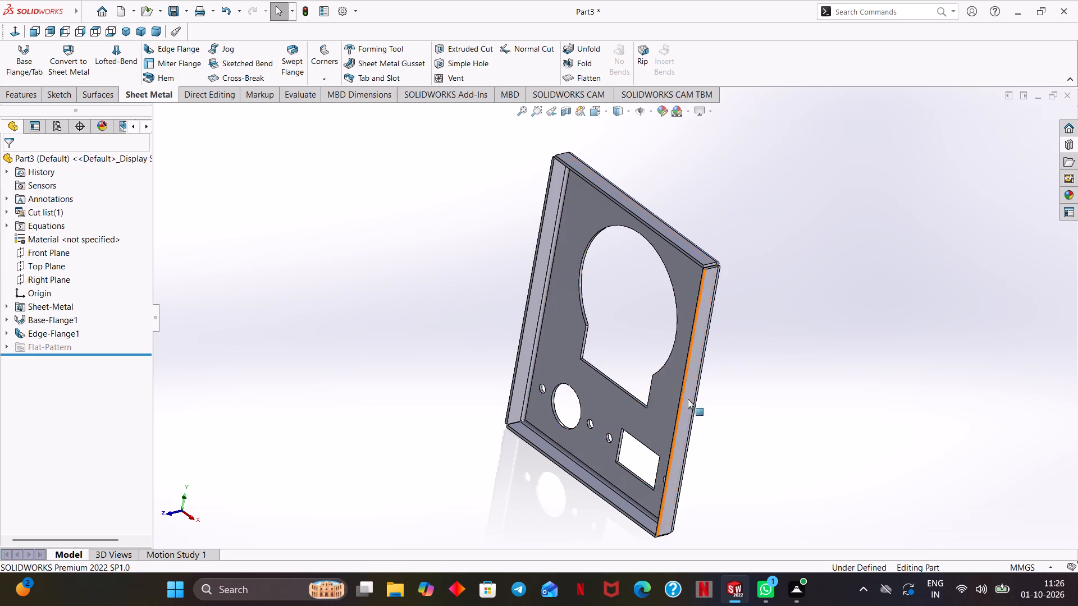
{"action": "scroll", "coordinate": [706, 377], "scroll_direction": "down", "scroll_amount": 7}
{"action": "middle_click_drag", "start_coordinate": [655, 284], "coordinate": [683, 374], "text": "ctrl"}
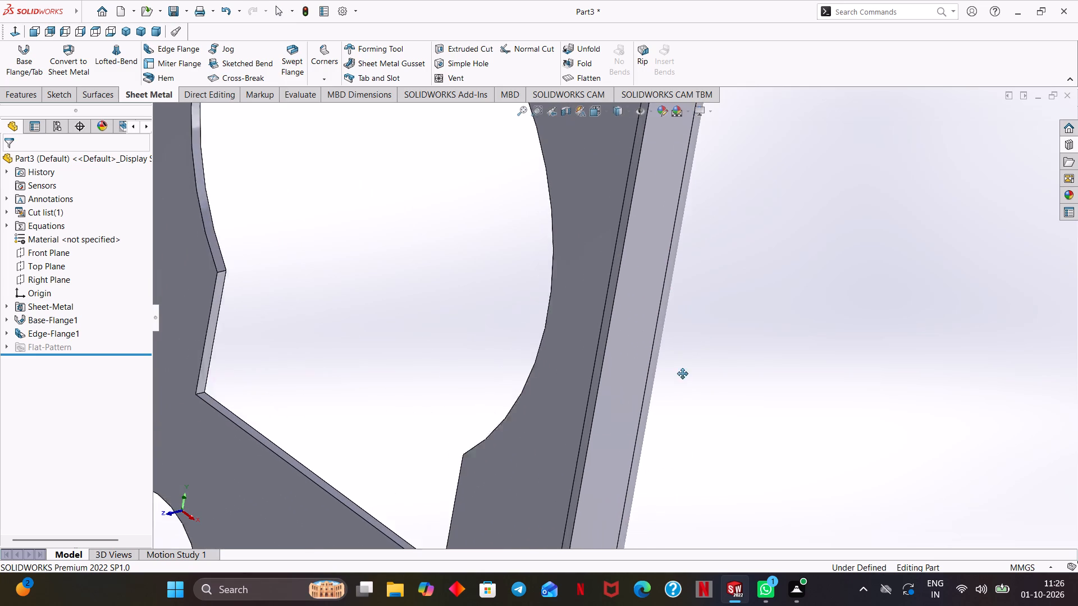
{"action": "middle_click_drag", "start_coordinate": [683, 374], "coordinate": [723, 508], "text": "ctrl"}
{"action": "middle_click_drag", "start_coordinate": [723, 454], "coordinate": [830, 399]}
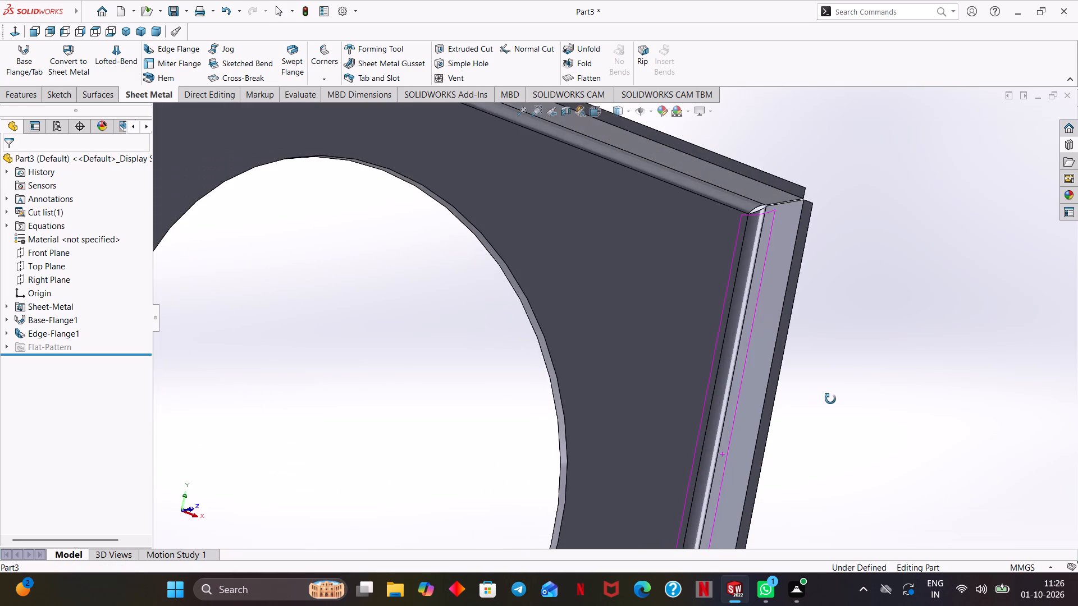
{"action": "middle_click_drag", "start_coordinate": [830, 399], "coordinate": [829, 424]}
{"action": "scroll", "coordinate": [817, 400], "scroll_direction": "down", "scroll_amount": 2}
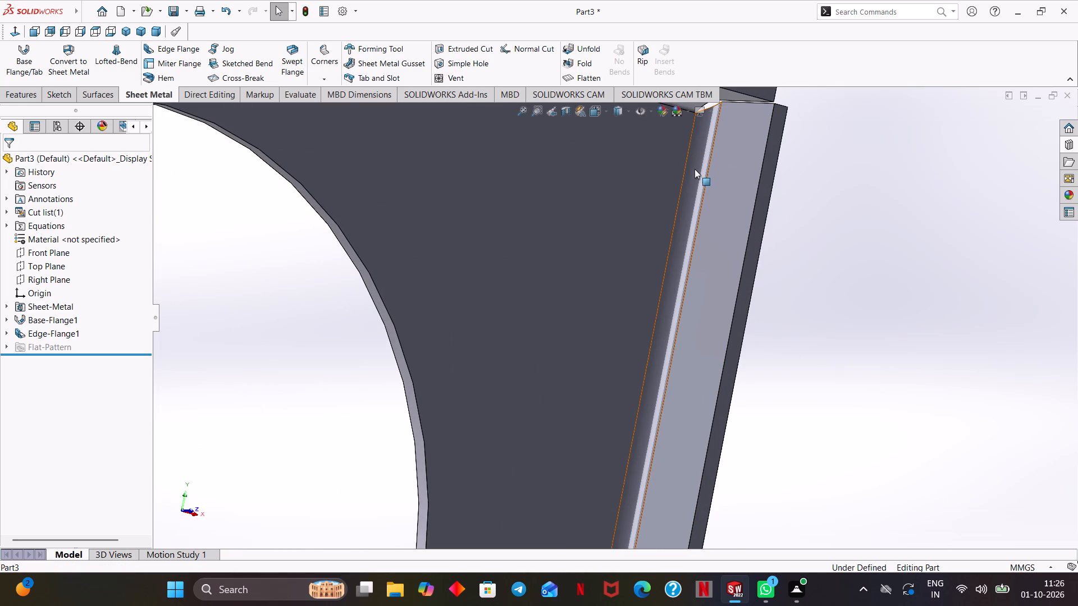
{"action": "left_click", "coordinate": [695, 169]}
{"action": "scroll", "coordinate": [695, 169], "scroll_direction": "up", "scroll_amount": 1}
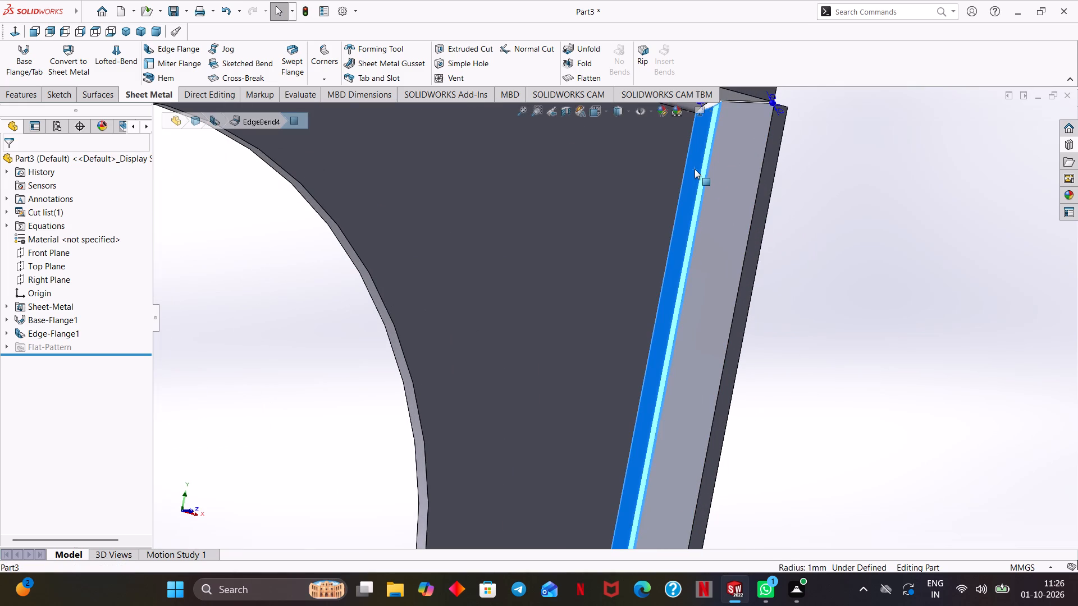
{"action": "middle_click_drag", "start_coordinate": [656, 173], "coordinate": [618, 249], "text": "ctrl"}
{"action": "middle_click_drag", "start_coordinate": [600, 252], "coordinate": [583, 268]}
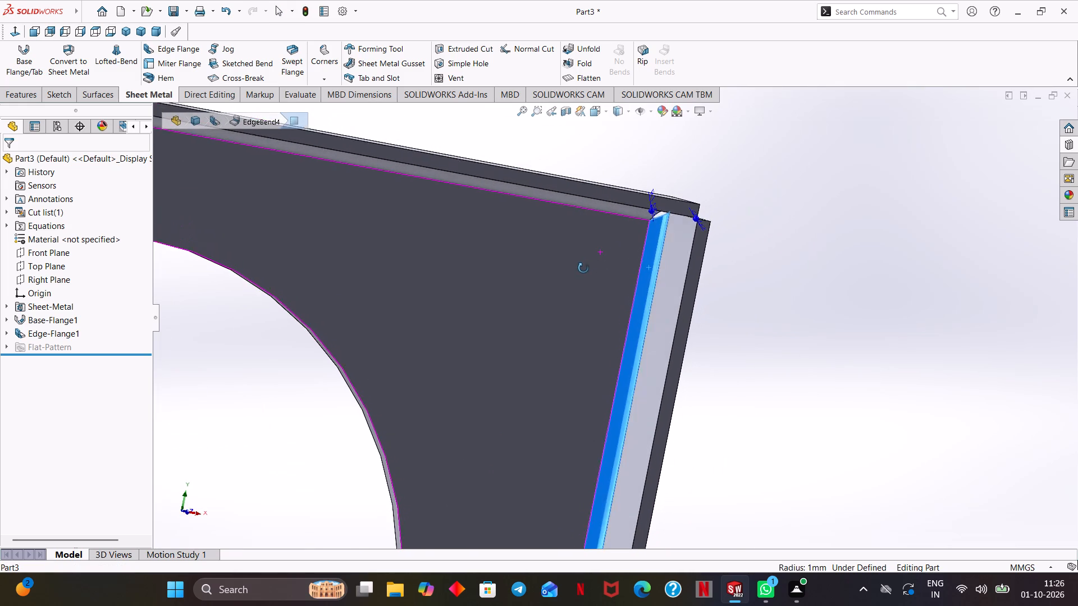
{"action": "middle_click_drag", "start_coordinate": [583, 268], "coordinate": [640, 221]}
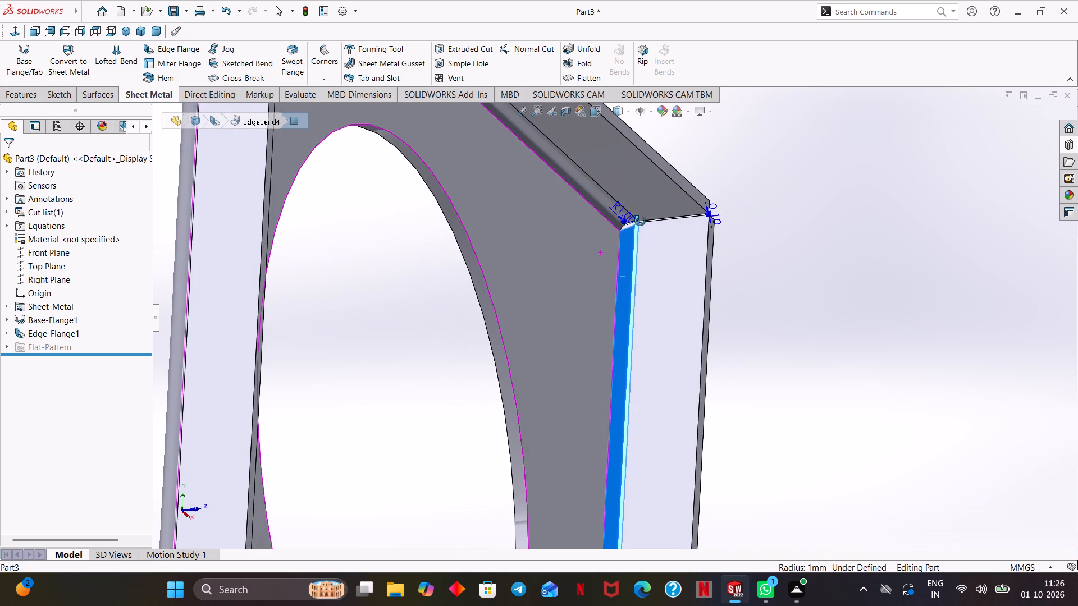
{"action": "middle_click_drag", "start_coordinate": [640, 221], "coordinate": [649, 239]}
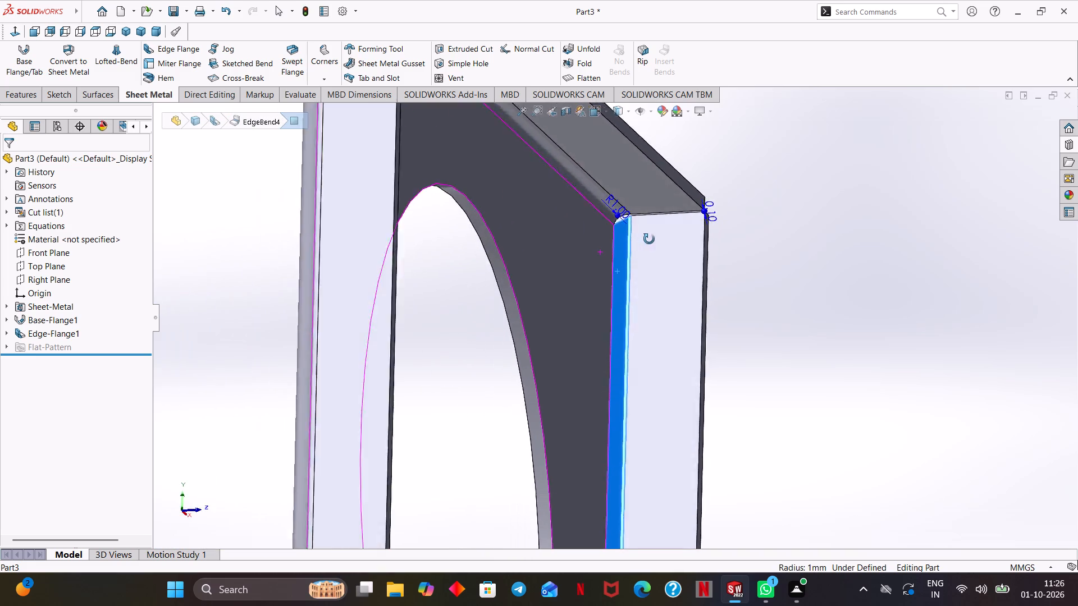
{"action": "middle_click_drag", "start_coordinate": [649, 239], "coordinate": [707, 240]}
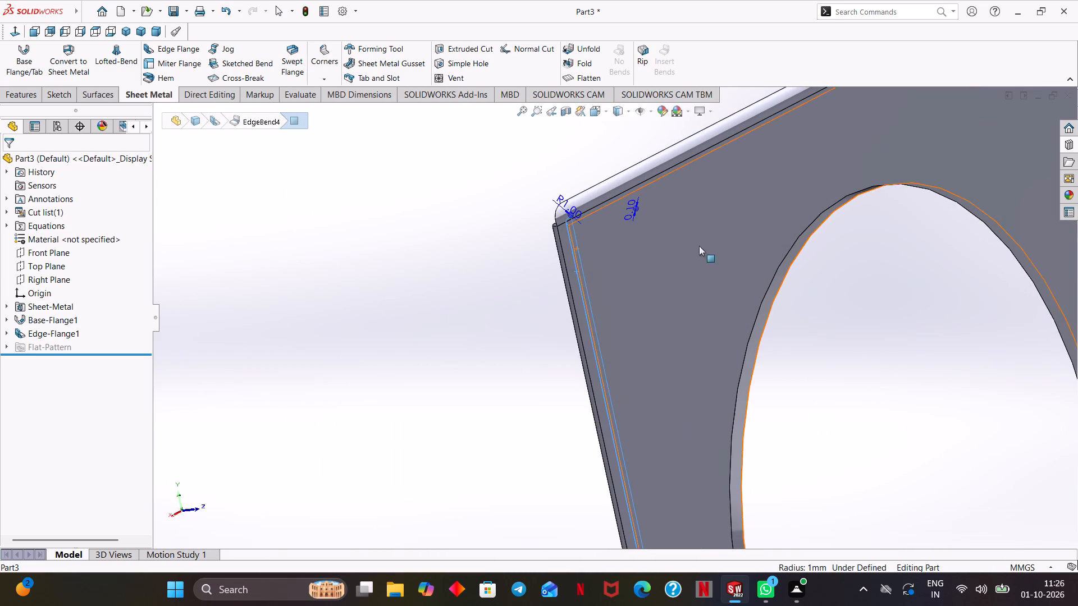
Examine the corner where the top and side edge flanges meet, checking the bend, flange faces and base plate from both sides.
{"action": "left_click", "coordinate": [457, 284]}
{"action": "middle_click_drag", "start_coordinate": [467, 281], "coordinate": [580, 255]}
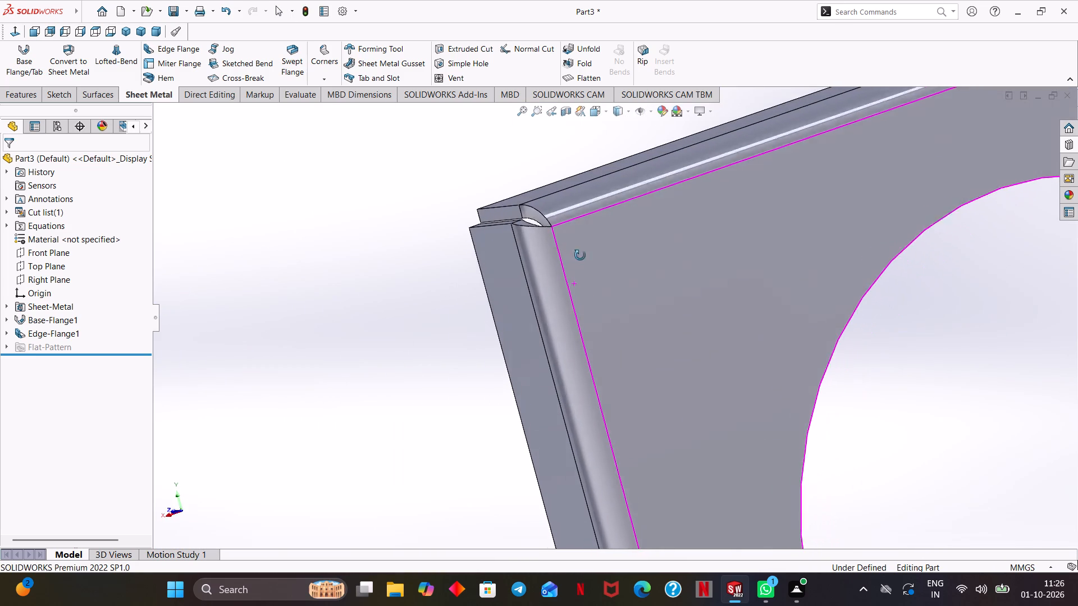
{"action": "middle_click_drag", "start_coordinate": [580, 255], "coordinate": [586, 254]}
{"action": "left_click", "coordinate": [551, 275]}
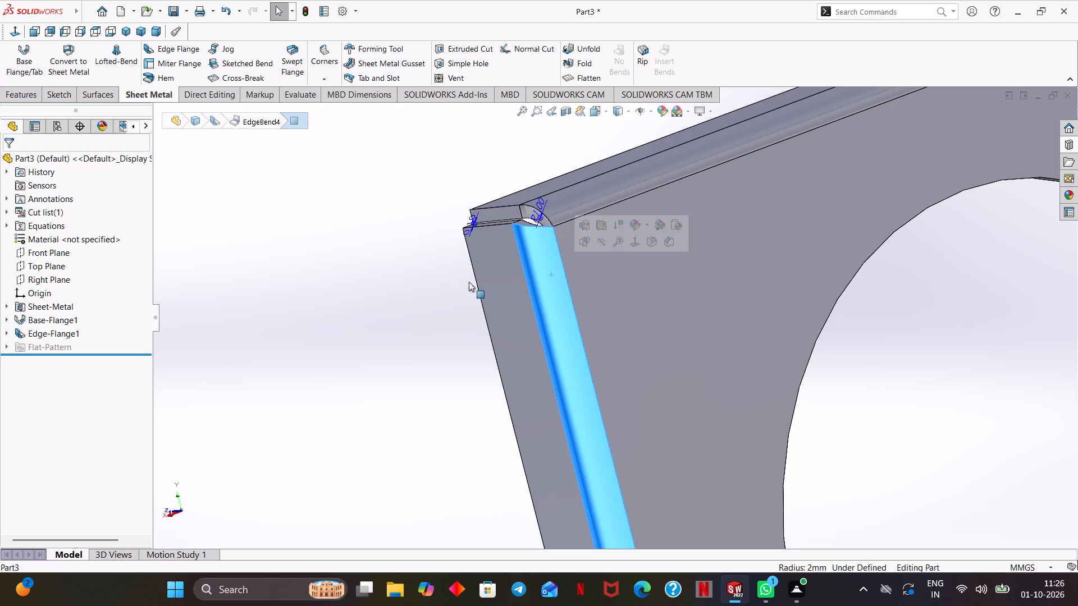
{"action": "left_click", "coordinate": [388, 282]}
{"action": "middle_click_drag", "start_coordinate": [422, 281], "coordinate": [518, 264]}
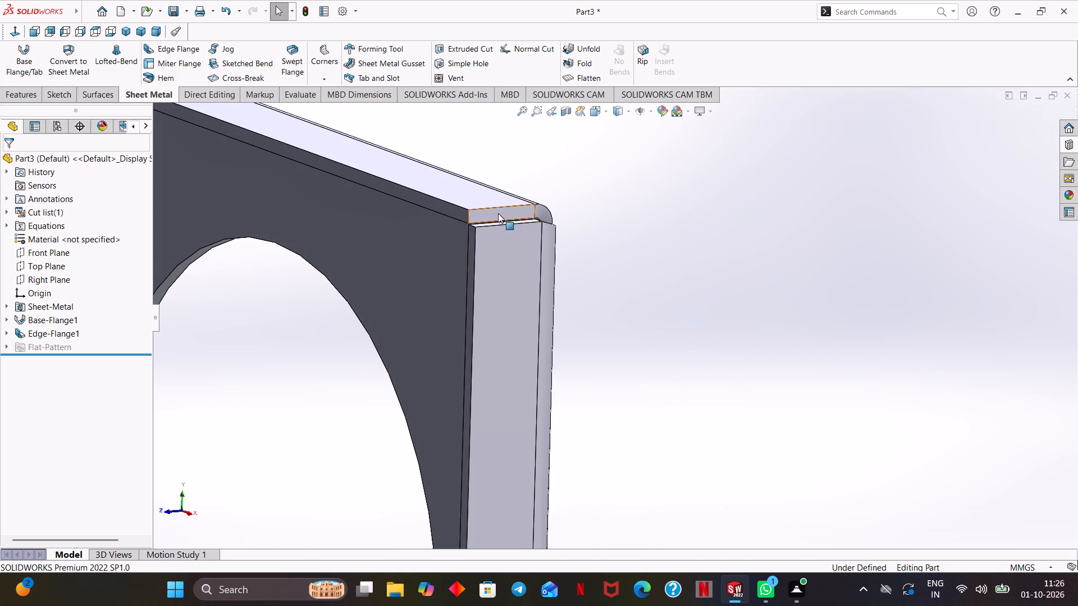
{"action": "left_click", "coordinate": [498, 213]}
{"action": "middle_click_drag", "start_coordinate": [495, 223], "coordinate": [503, 255]}
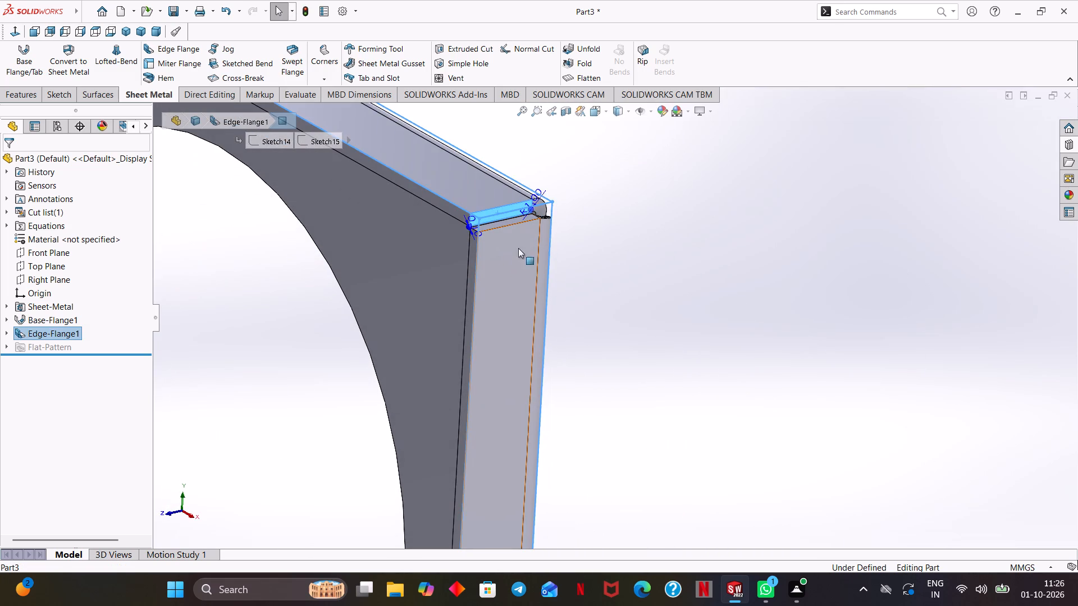
{"action": "left_click", "coordinate": [580, 231]}
{"action": "left_click", "coordinate": [542, 208]}
{"action": "left_click", "coordinate": [609, 221]}
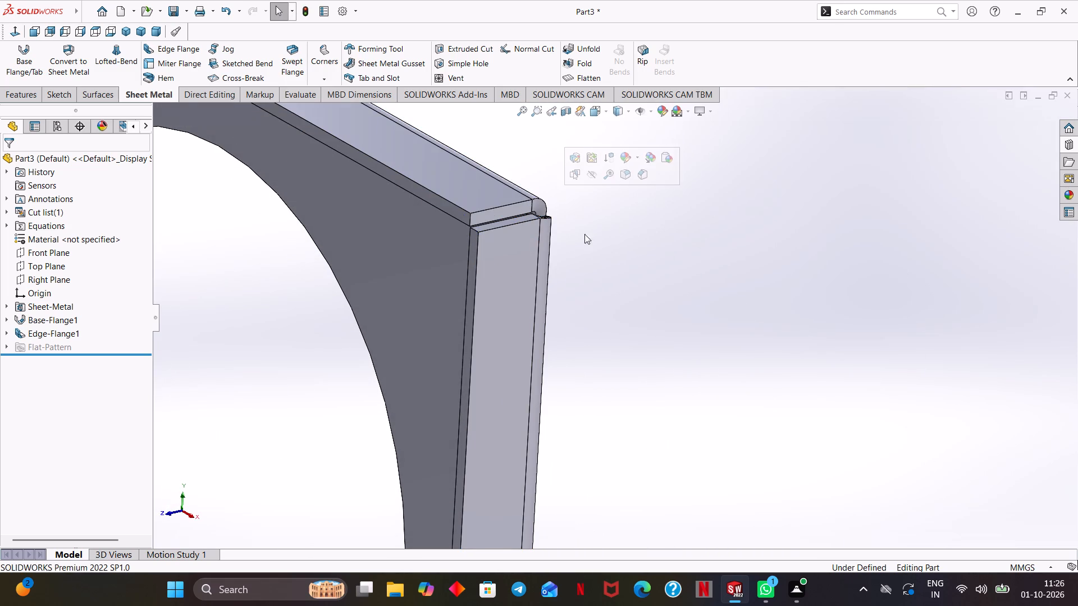
{"action": "middle_click_drag", "start_coordinate": [559, 250], "coordinate": [571, 244]}
{"action": "left_click", "coordinate": [448, 252]}
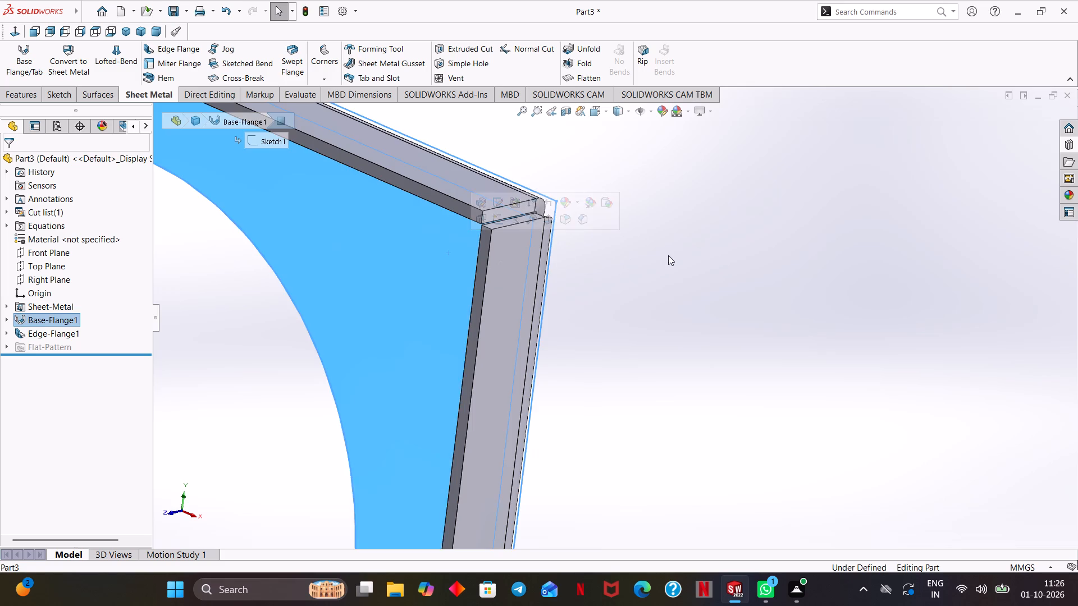
{"action": "left_click", "coordinate": [674, 252]}
{"action": "left_click", "coordinate": [516, 267]}
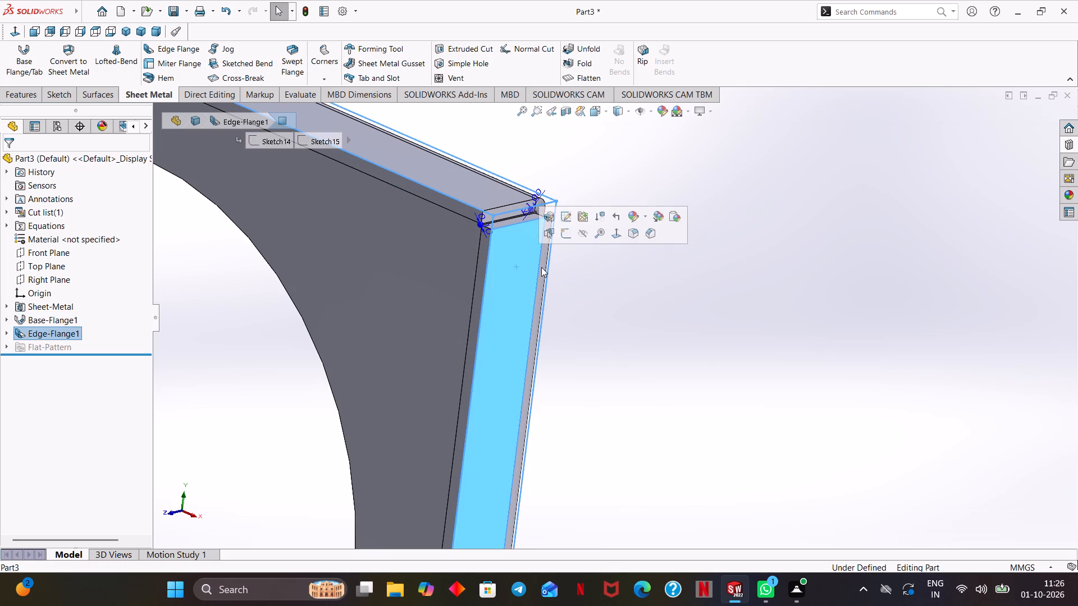
{"action": "middle_click_drag", "start_coordinate": [601, 279], "coordinate": [559, 245]}
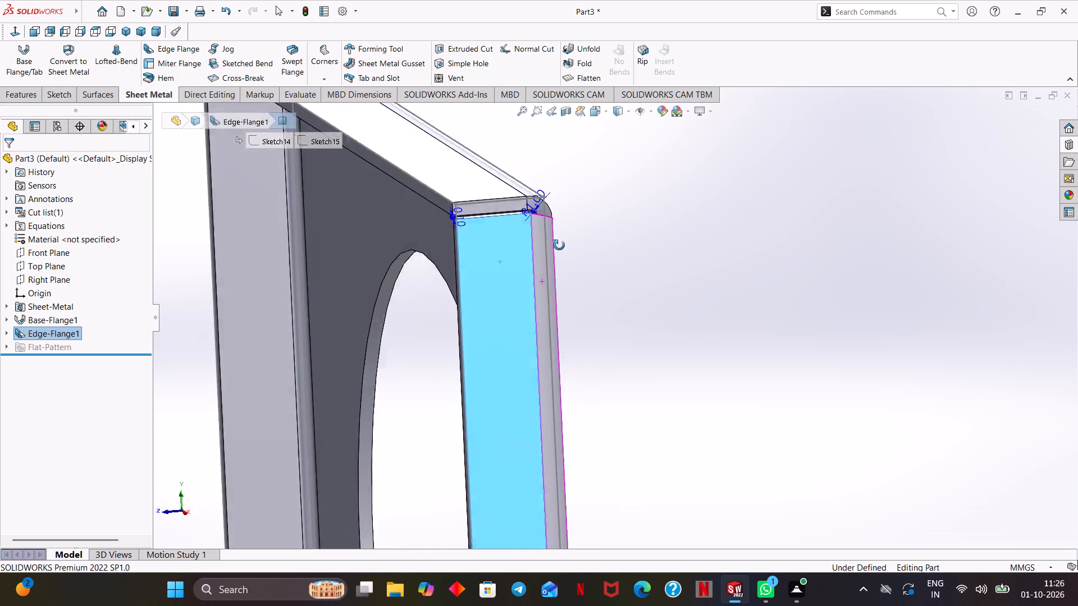
{"action": "middle_click_drag", "start_coordinate": [559, 245], "coordinate": [558, 238]}
{"action": "middle_click_drag", "start_coordinate": [565, 244], "coordinate": [555, 233]}
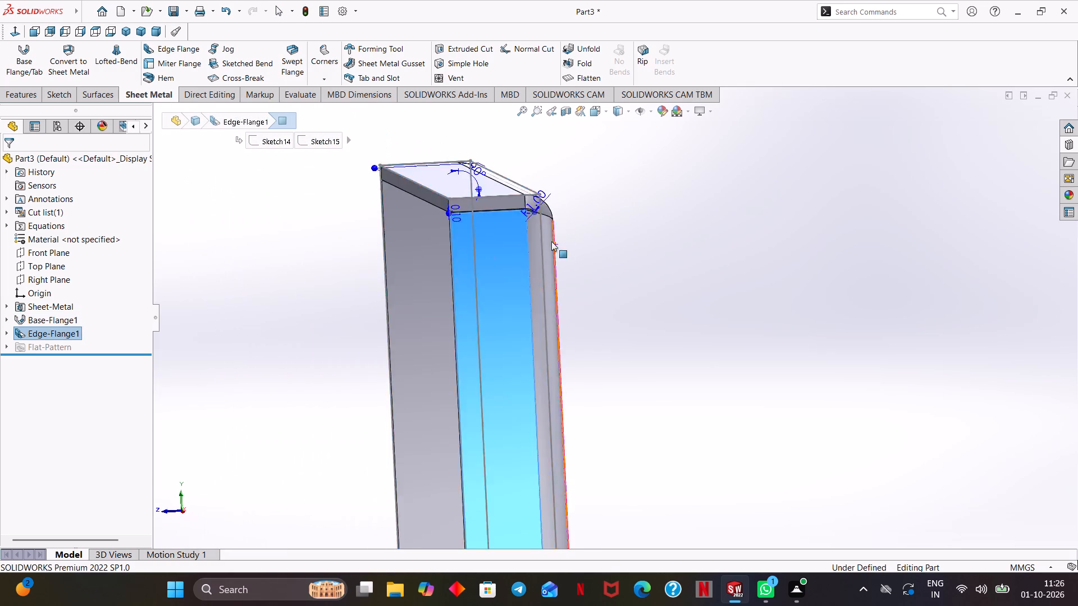
Review the edge flanges along the plate's full perimeter, and examine the upper corner gap between the top and side flanges up close.
{"action": "scroll", "coordinate": [543, 272], "scroll_direction": "down", "scroll_amount": 3}
{"action": "scroll", "coordinate": [542, 288], "scroll_direction": "up", "scroll_amount": 7}
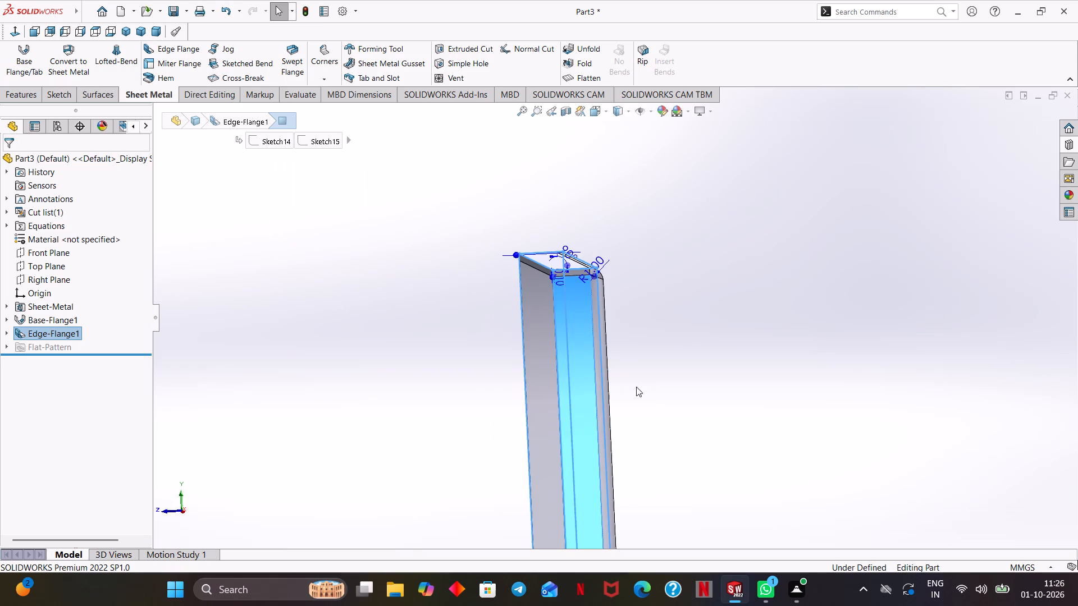
{"action": "middle_click_drag", "start_coordinate": [651, 394], "coordinate": [600, 151], "text": "ctrl"}
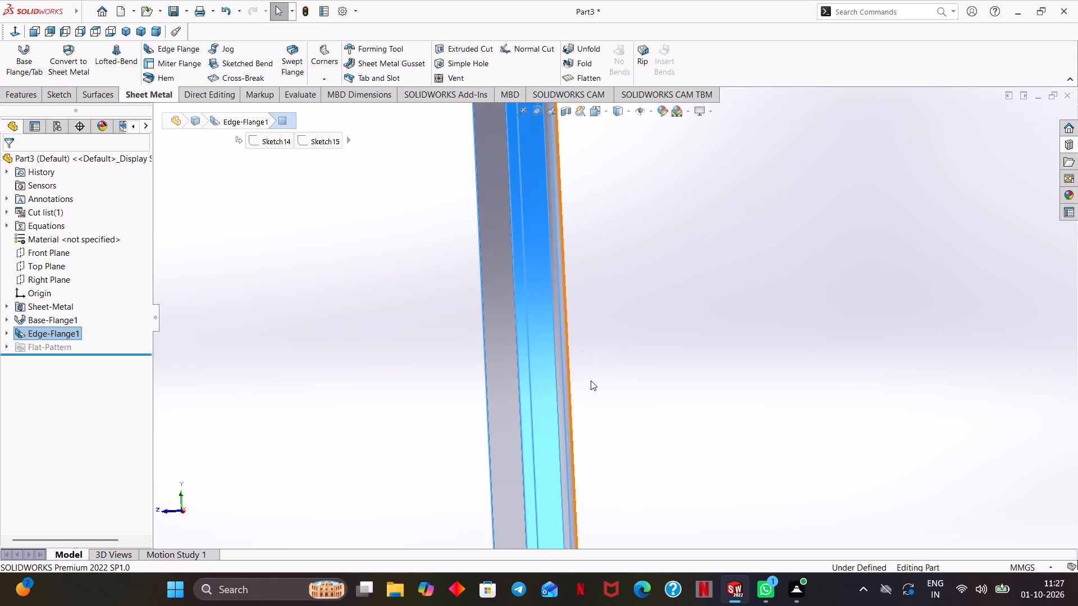
{"action": "scroll", "coordinate": [591, 380], "scroll_direction": "down", "scroll_amount": 2}
{"action": "scroll", "coordinate": [592, 369], "scroll_direction": "up", "scroll_amount": 6}
{"action": "middle_click_drag", "start_coordinate": [593, 364], "coordinate": [634, 394]}
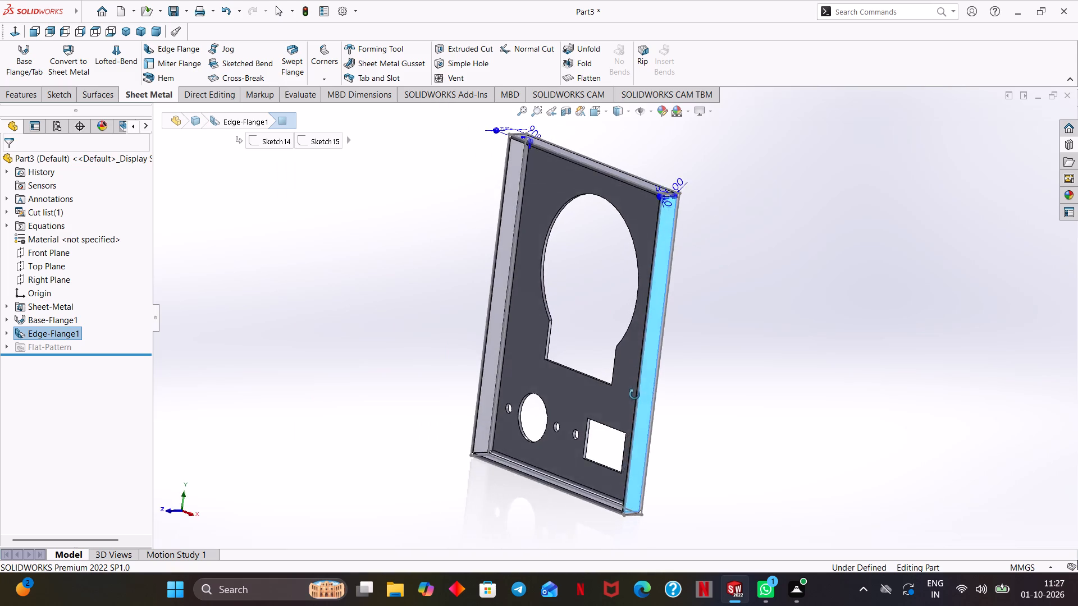
{"action": "middle_click_drag", "start_coordinate": [634, 394], "coordinate": [664, 401]}
{"action": "left_click", "coordinate": [758, 325]}
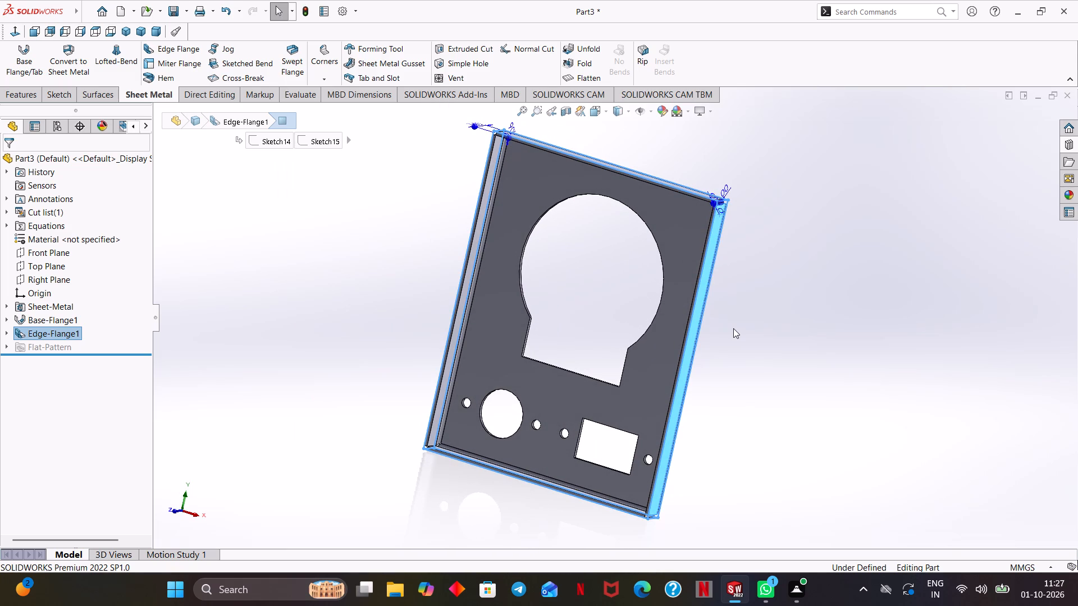
{"action": "scroll", "coordinate": [800, 253], "scroll_direction": "down", "scroll_amount": 3}
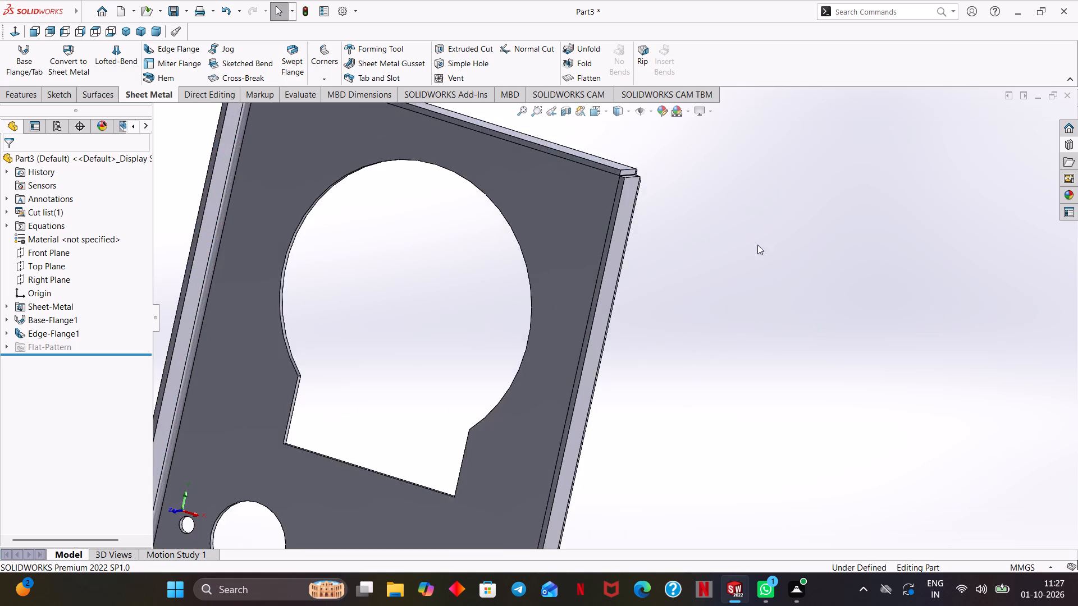
{"action": "scroll", "coordinate": [757, 245], "scroll_direction": "down", "scroll_amount": 3}
{"action": "middle_click_drag", "start_coordinate": [678, 277], "coordinate": [800, 345], "text": "ctrl"}
{"action": "middle_click_drag", "start_coordinate": [793, 352], "coordinate": [751, 370]}
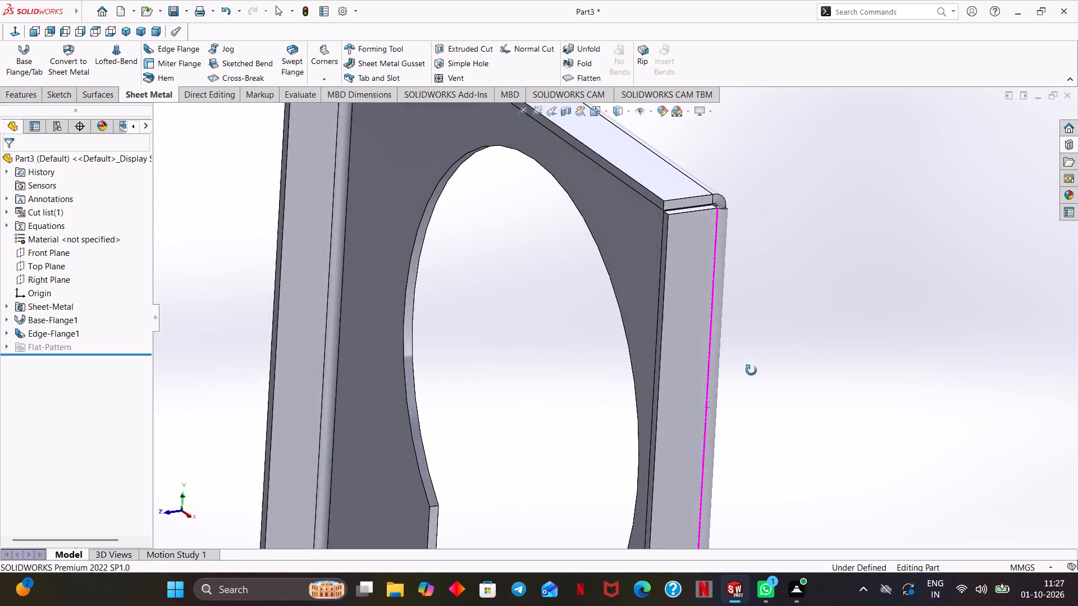
{"action": "middle_click_drag", "start_coordinate": [751, 370], "coordinate": [751, 370]}
{"action": "scroll", "coordinate": [757, 338], "scroll_direction": "down", "scroll_amount": 5}
{"action": "middle_click_drag", "start_coordinate": [751, 283], "coordinate": [808, 543], "text": "ctrl"}
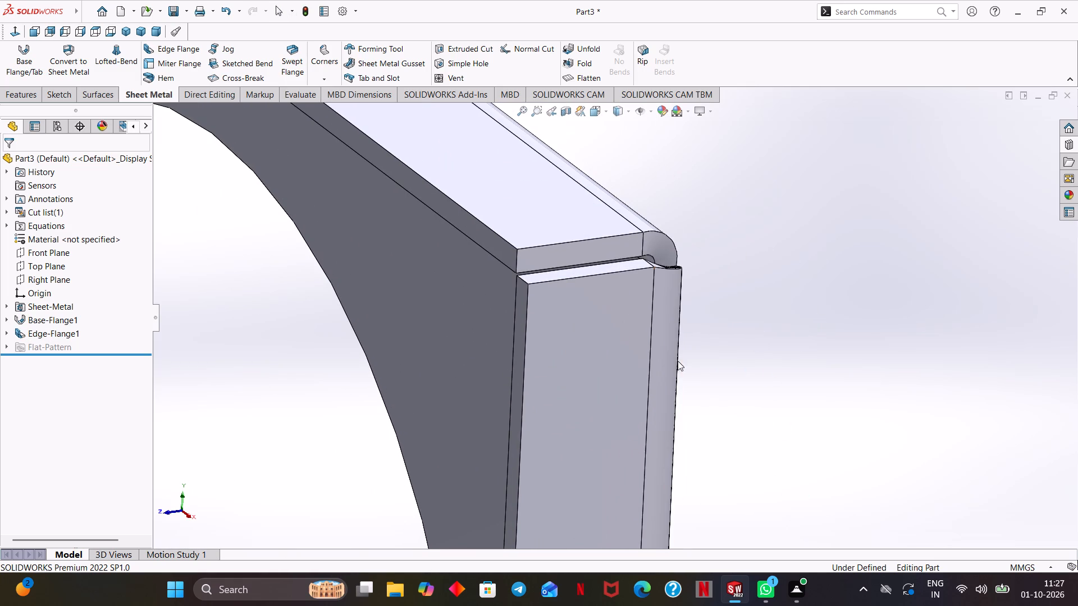
{"action": "middle_click_drag", "start_coordinate": [700, 341], "coordinate": [709, 364], "text": "ctrl"}
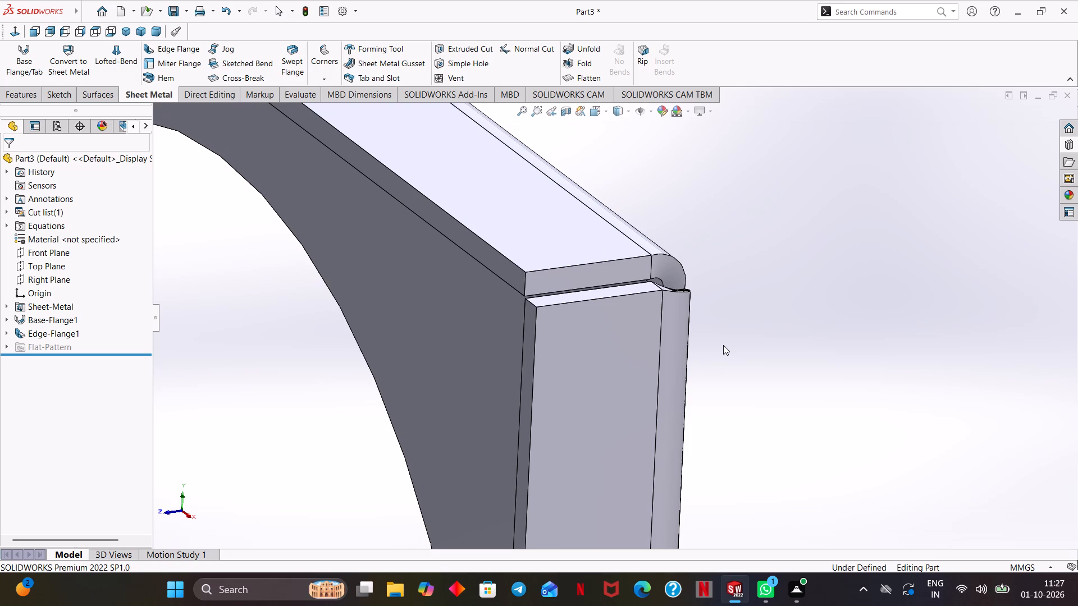
{"action": "middle_click_drag", "start_coordinate": [770, 400], "coordinate": [790, 322], "text": "ctrl"}
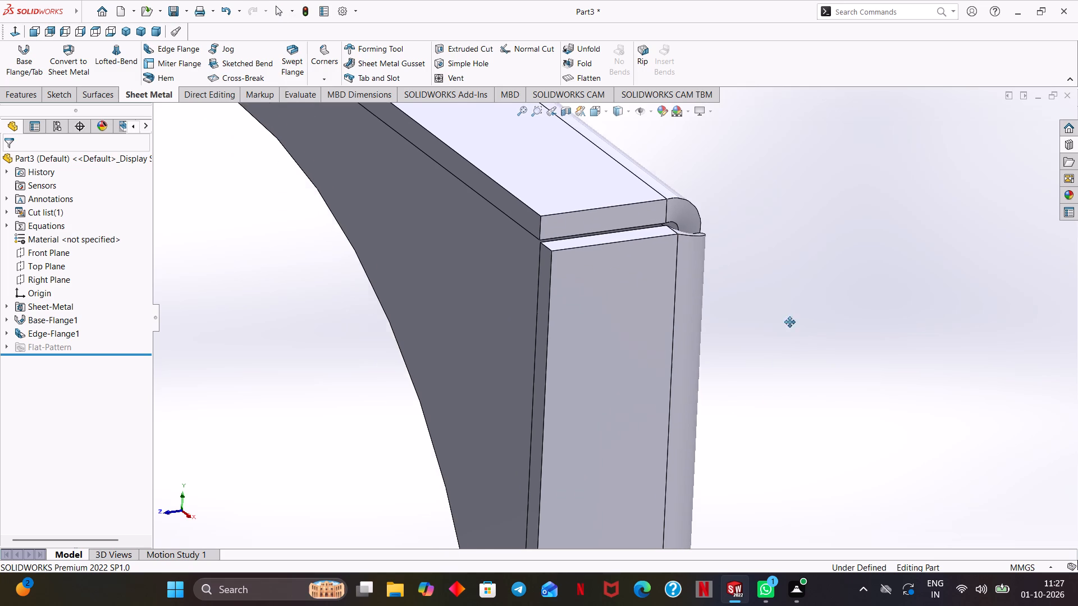
{"action": "middle_click_drag", "start_coordinate": [790, 322], "coordinate": [802, 294], "text": "ctrl"}
{"action": "middle_click_drag", "start_coordinate": [688, 306], "coordinate": [705, 302]}
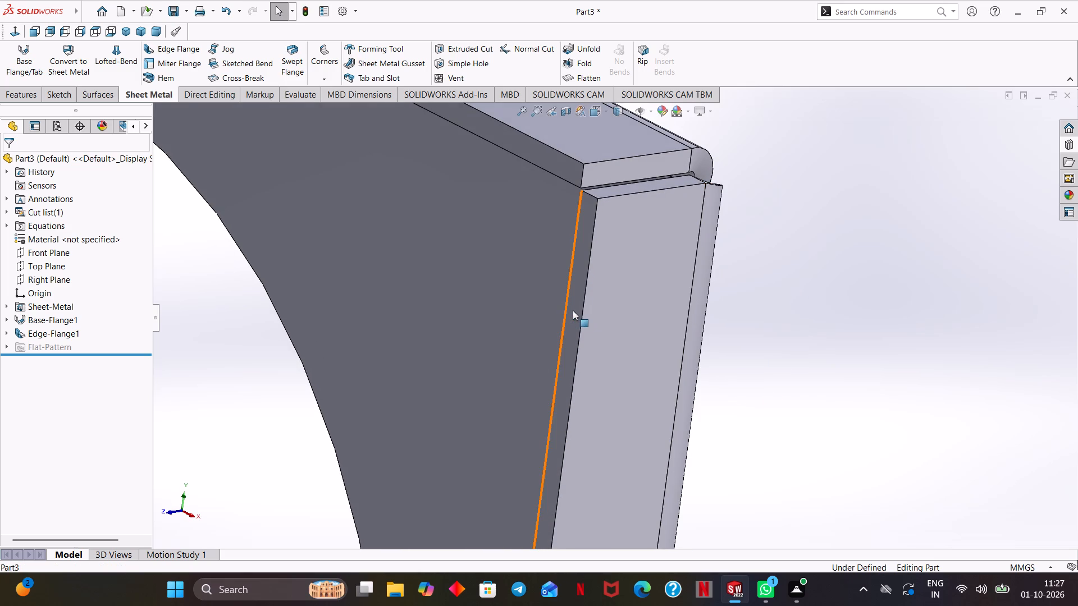
Inspect the side edge flange face by face: its thin end face, outer face, inner face and both sides of its bend.
{"action": "left_click", "coordinate": [573, 315], "text": "shift"}
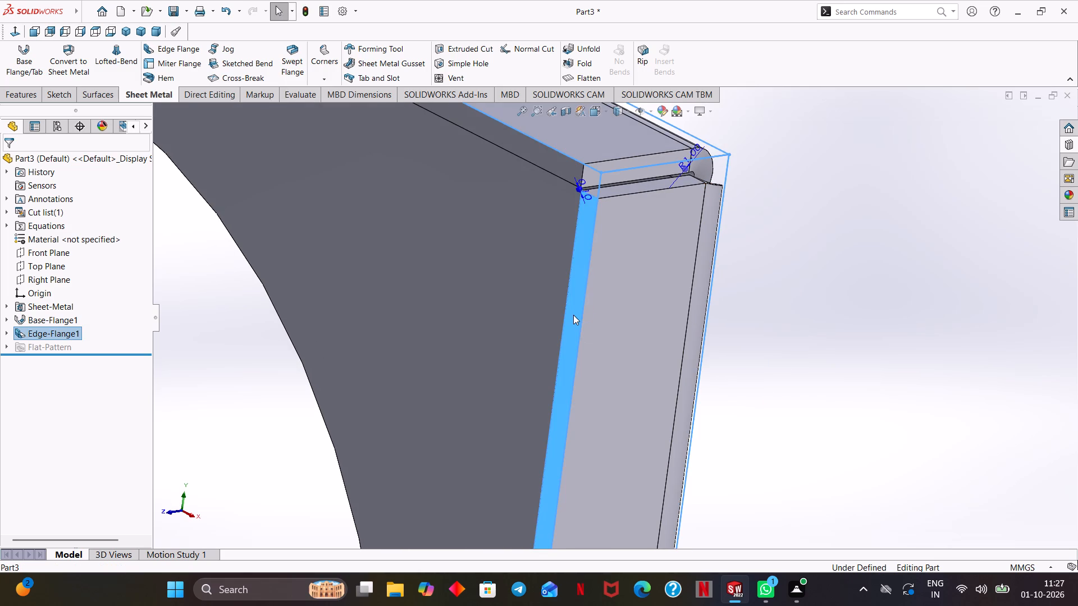
{"action": "left_click", "coordinate": [573, 315]}
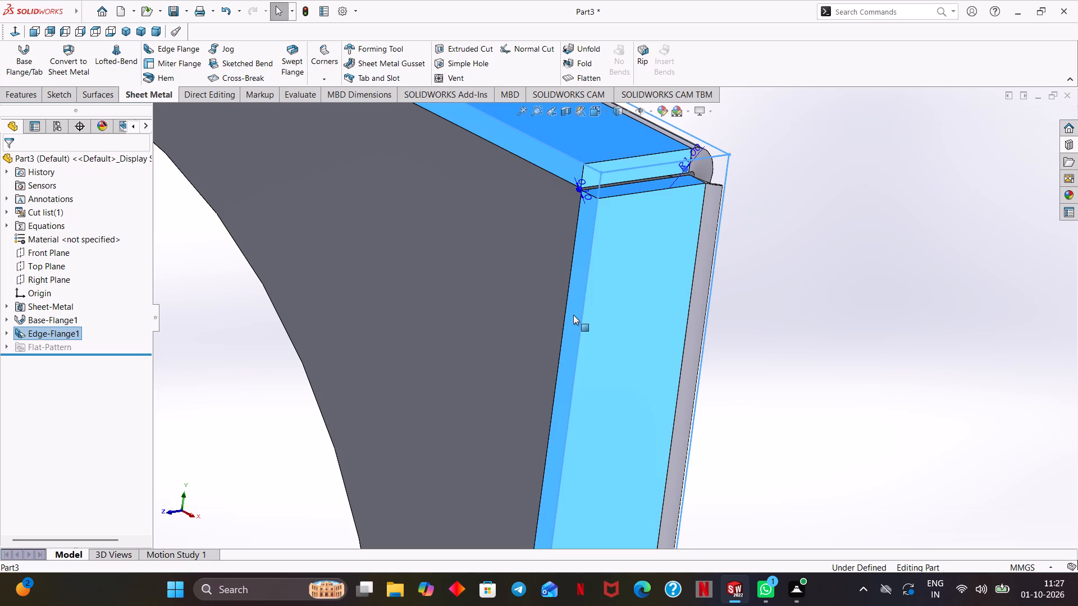
{"action": "left_click", "coordinate": [977, 297]}
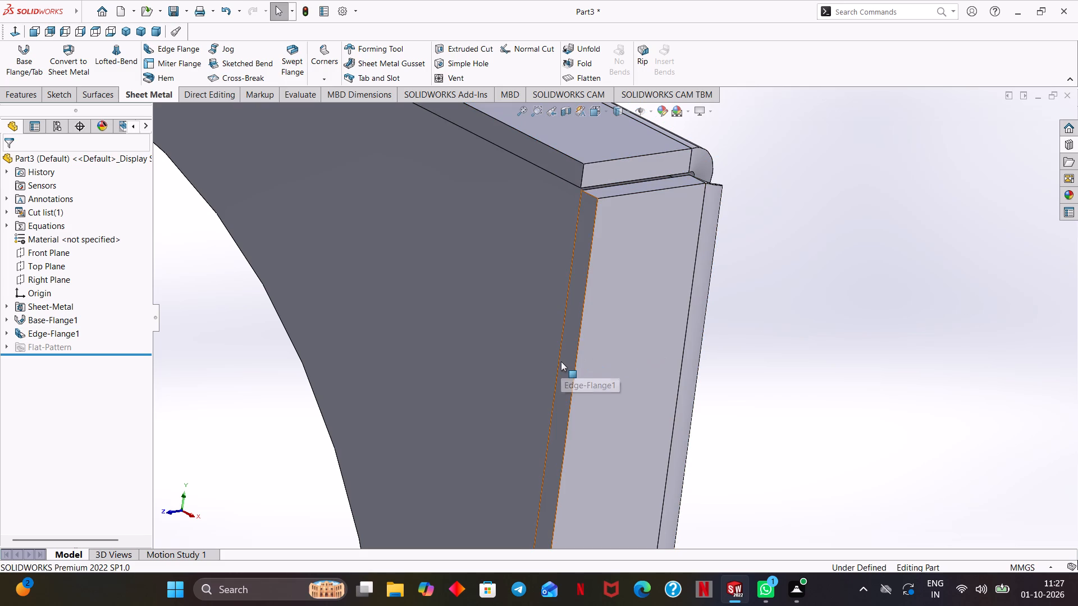
{"action": "left_click", "coordinate": [563, 360]}
{"action": "left_click", "coordinate": [868, 295]}
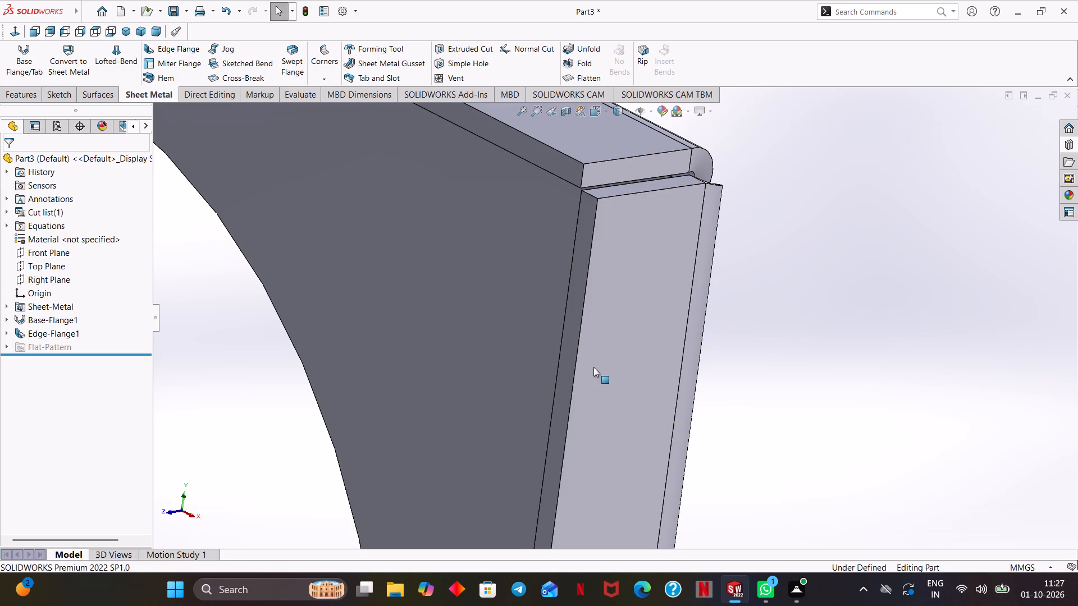
{"action": "left_click", "coordinate": [565, 368]}
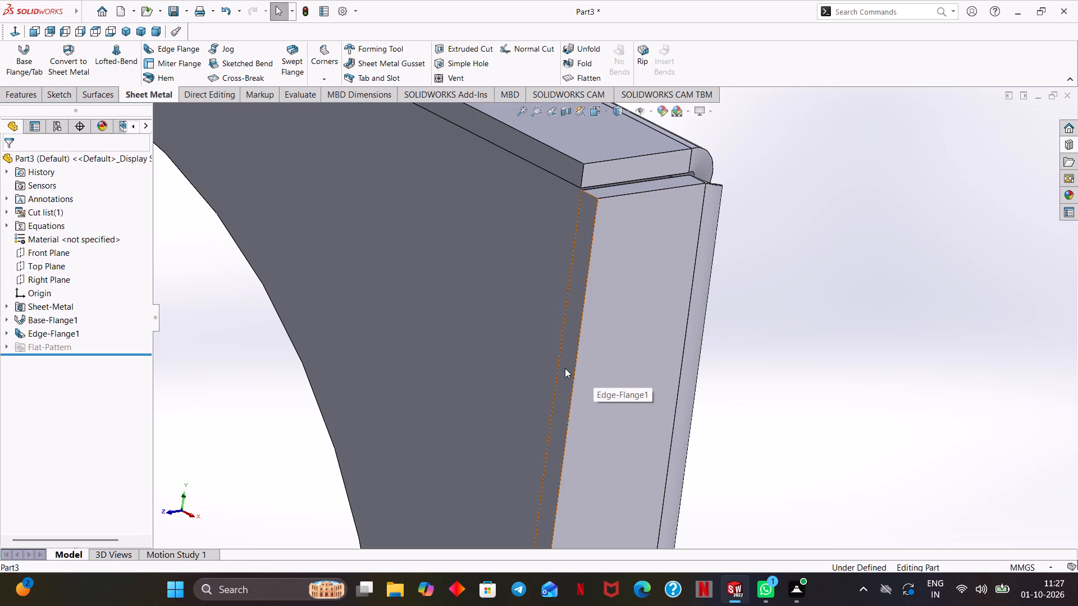
{"action": "left_click", "coordinate": [565, 368], "text": "shift"}
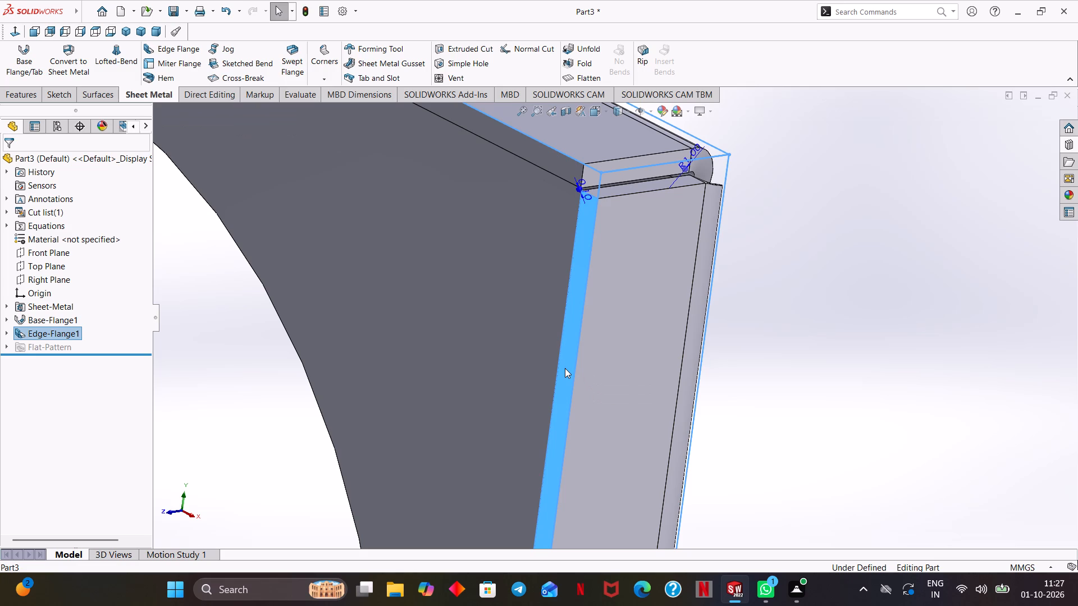
{"action": "left_click", "coordinate": [889, 372]}
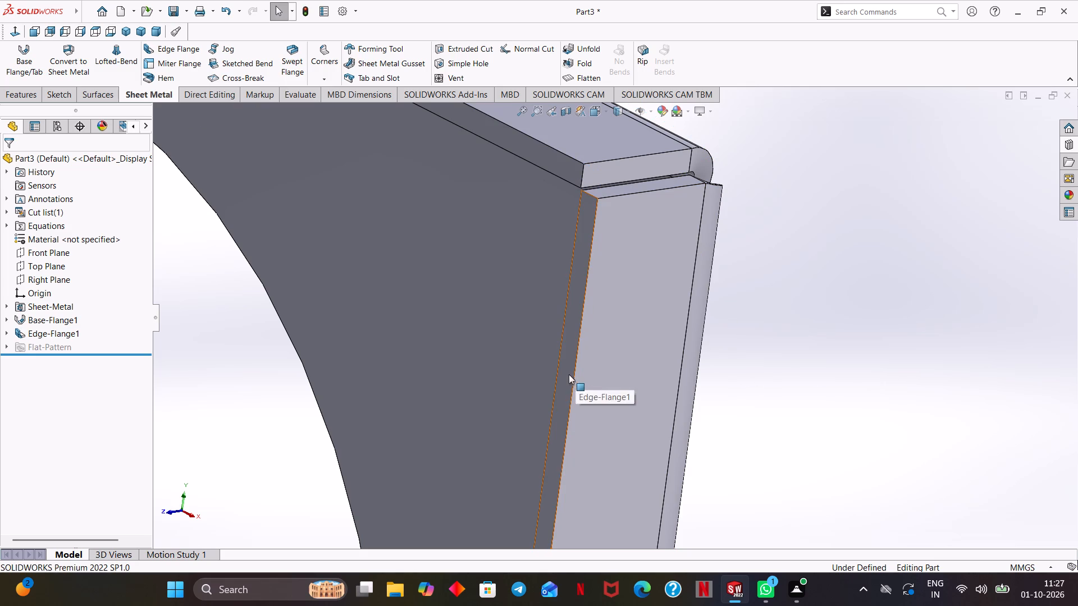
{"action": "left_click", "coordinate": [565, 375], "text": "ctrl"}
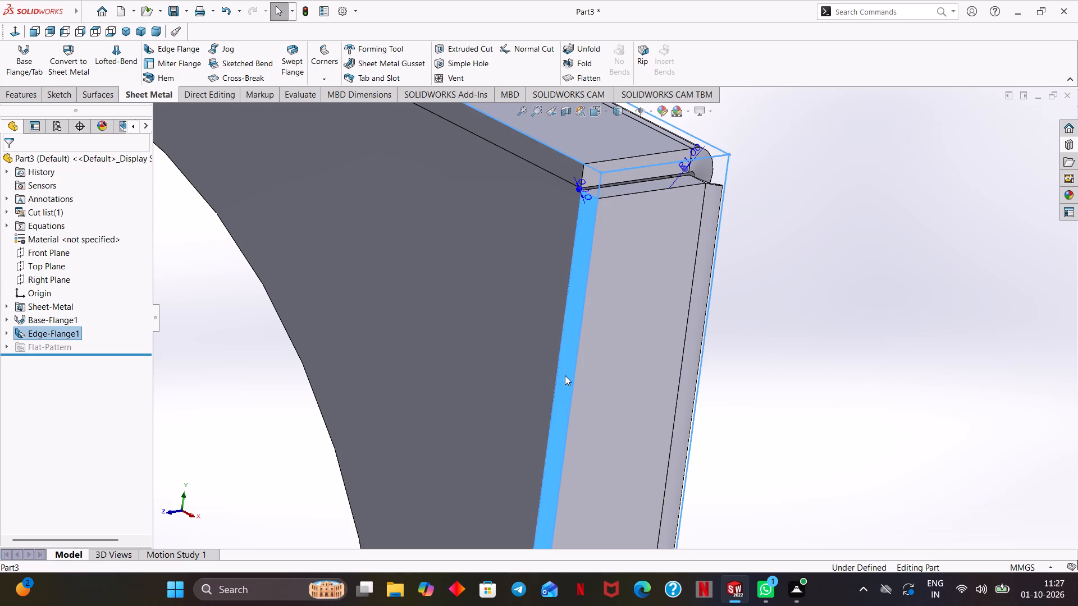
{"action": "left_click_drag", "start_coordinate": [854, 346], "coordinate": [860, 346]}
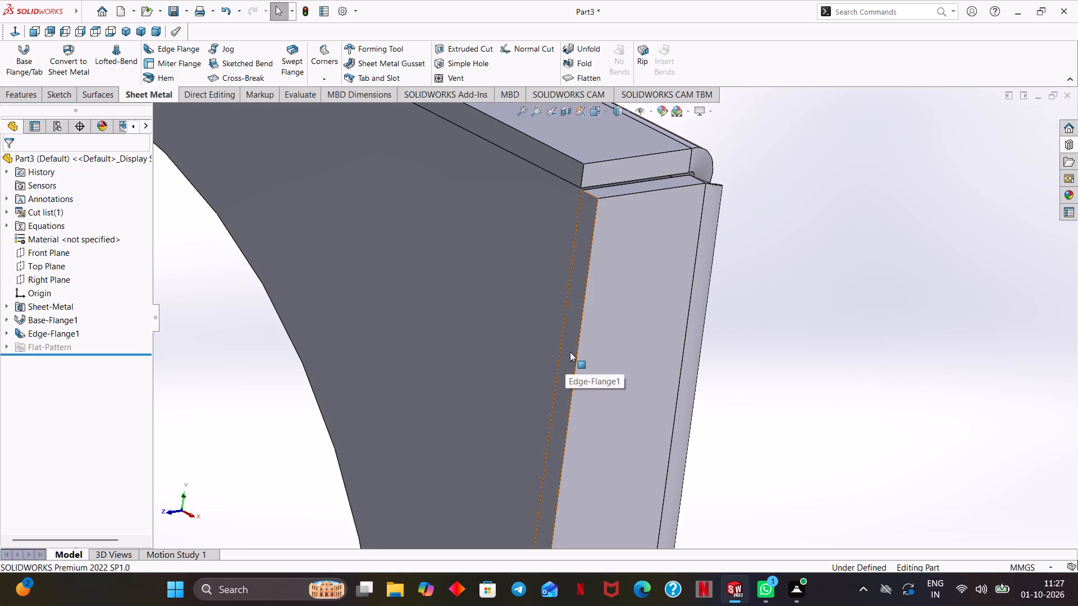
{"action": "left_click_drag", "start_coordinate": [603, 348], "coordinate": [611, 350], "text": "shift"}
{"action": "left_click", "coordinate": [611, 350]}
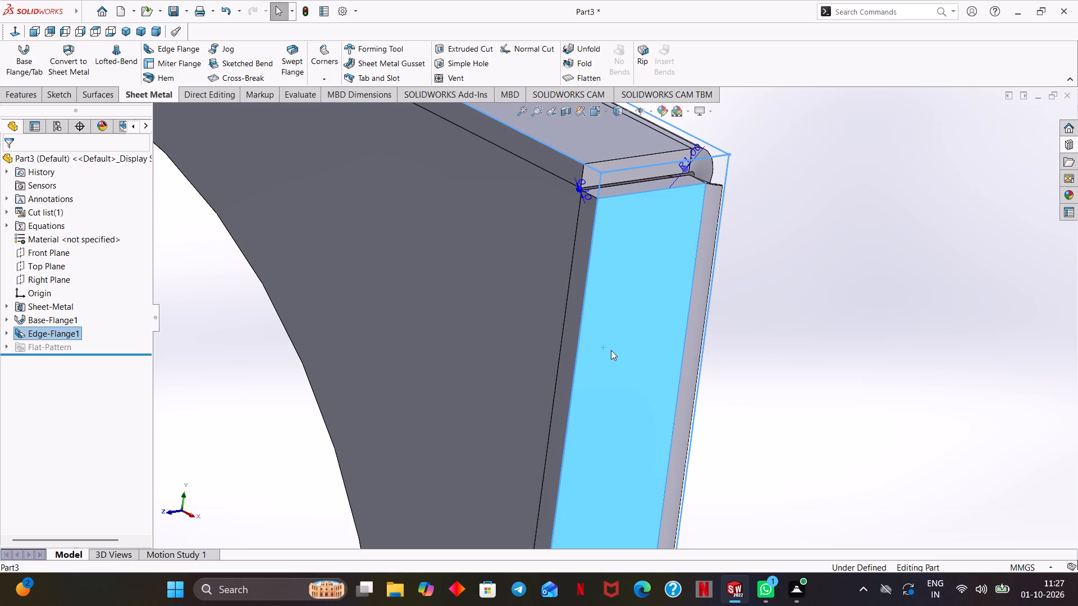
{"action": "left_click", "coordinate": [611, 350]}
{"action": "left_click", "coordinate": [849, 350]}
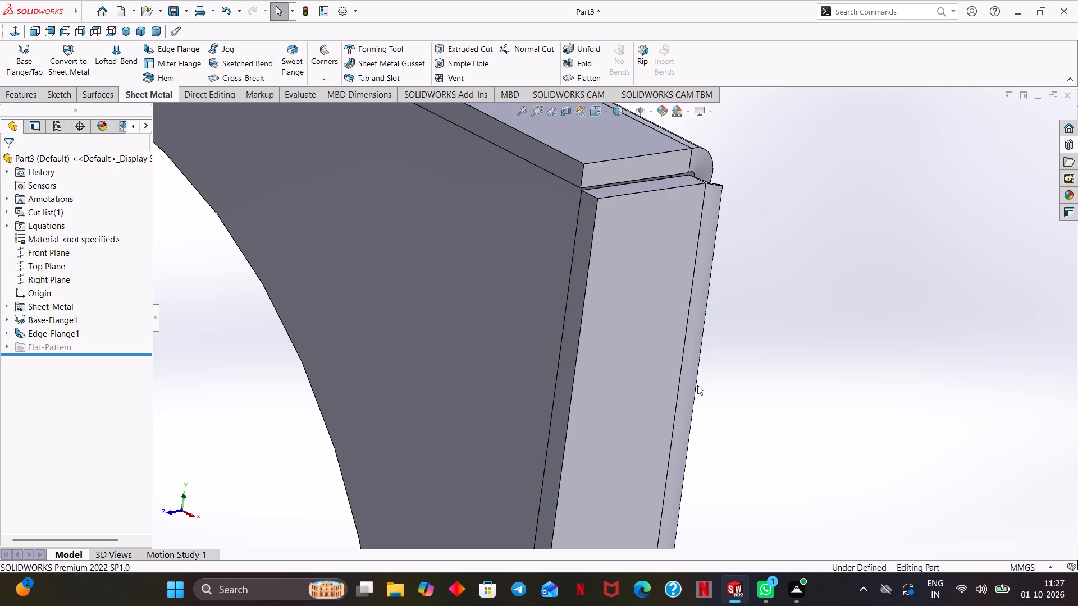
{"action": "left_click", "coordinate": [693, 387]}
{"action": "left_click", "coordinate": [753, 387]}
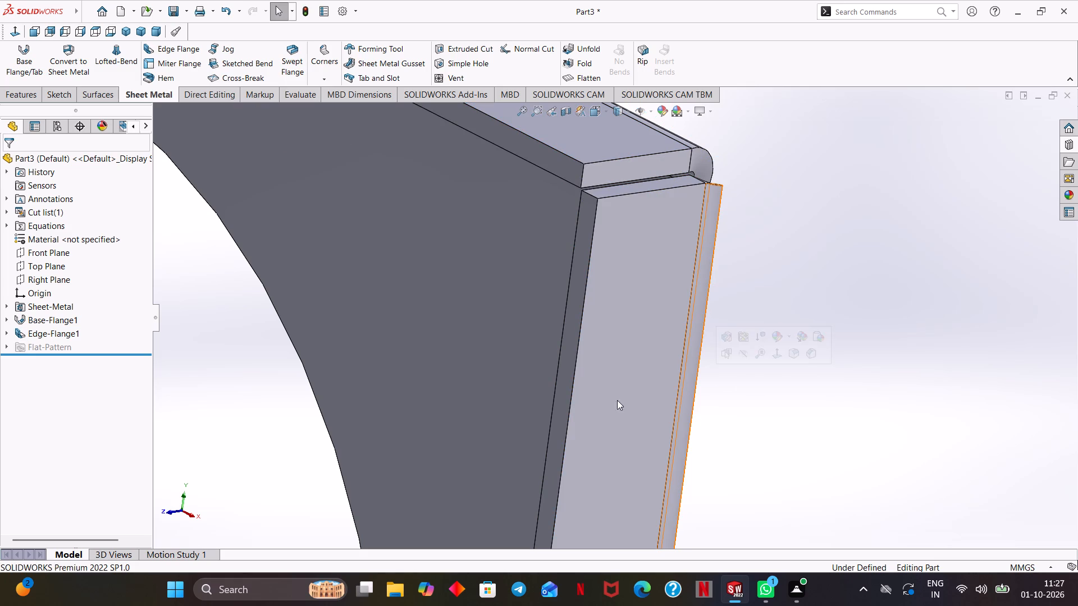
{"action": "left_click", "coordinate": [562, 407]}
{"action": "left_click", "coordinate": [765, 379]}
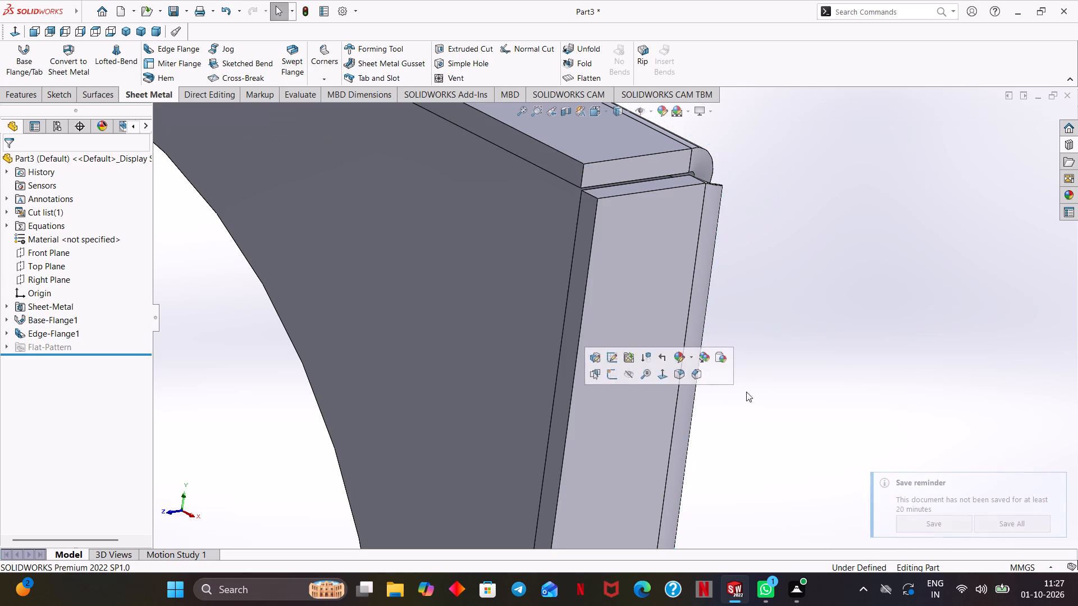
{"action": "middle_click_drag", "start_coordinate": [752, 397], "coordinate": [825, 398]}
{"action": "middle_click_drag", "start_coordinate": [761, 393], "coordinate": [783, 408]}
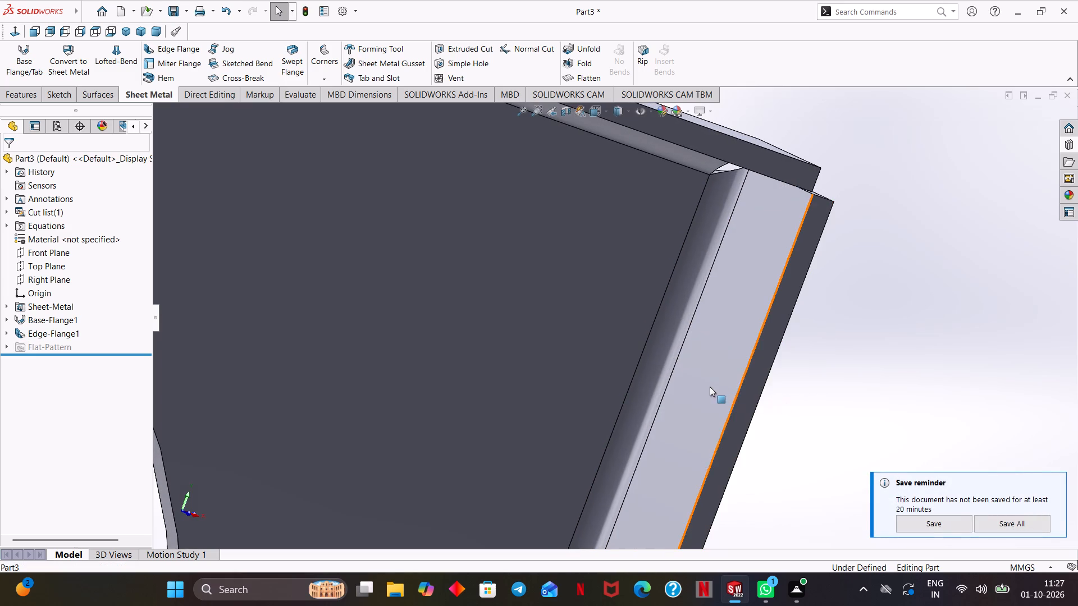
{"action": "left_click", "coordinate": [710, 387]}
{"action": "left_click", "coordinate": [801, 402]}
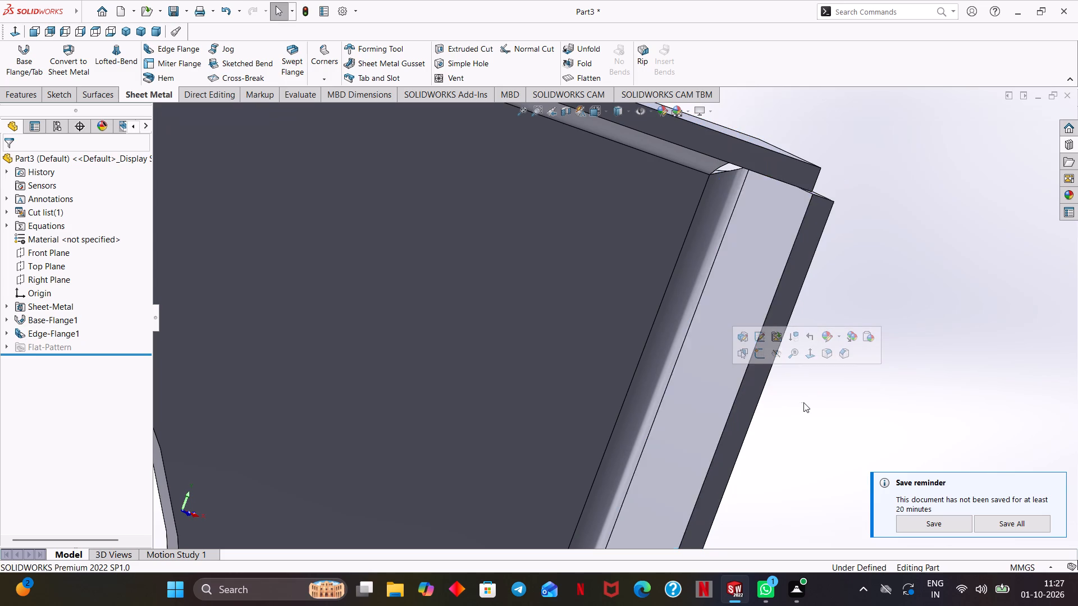
{"action": "left_click", "coordinate": [646, 385]}
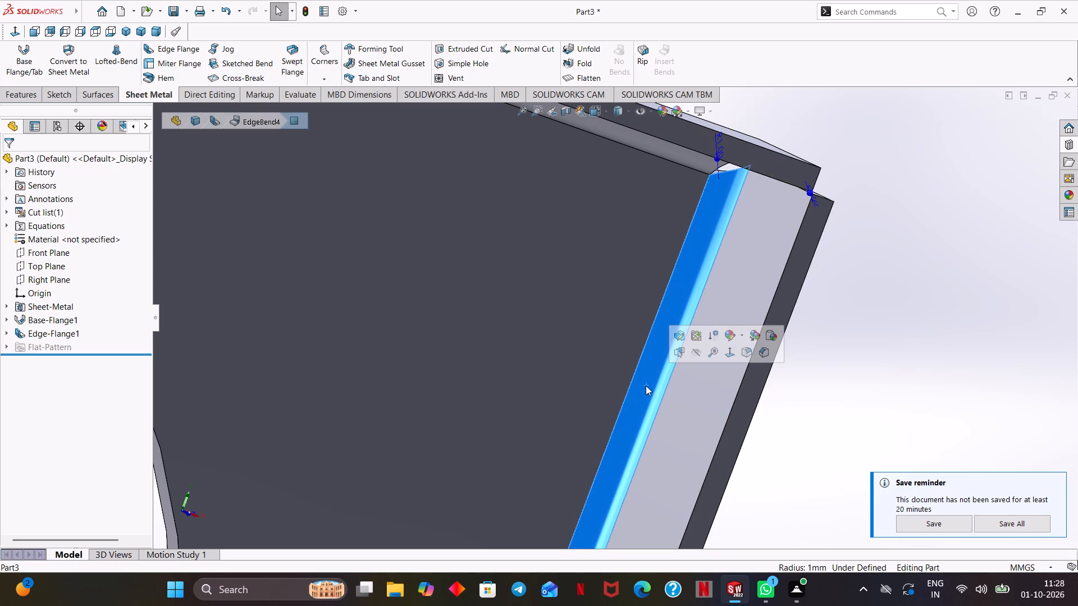
Check the side flange's bend, the adjoining base plate face, and the flange's inner and end faces one by one.
{"action": "left_click", "coordinate": [908, 396]}
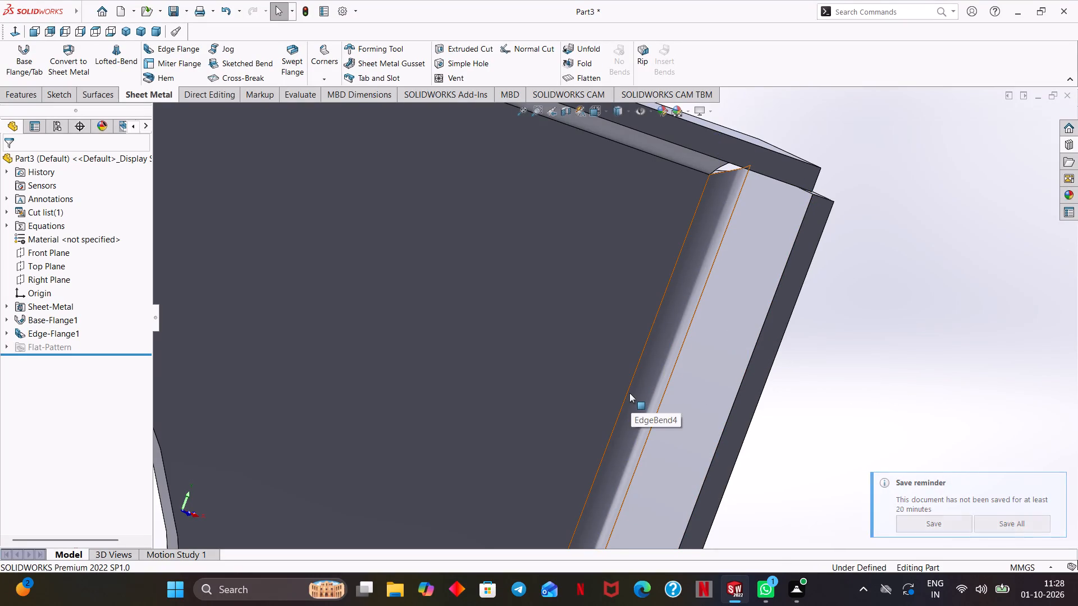
{"action": "left_click", "coordinate": [629, 393], "text": "shift"}
{"action": "key", "text": "Escape"}
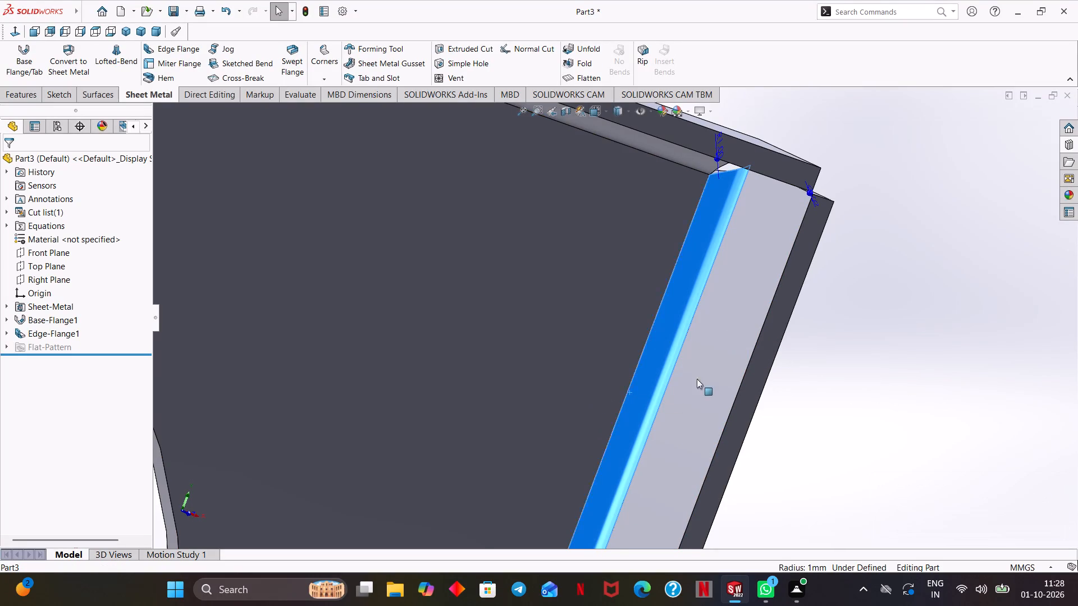
{"action": "left_click", "coordinate": [962, 355]}
{"action": "left_click", "coordinate": [528, 375], "text": "shift"}
{"action": "key", "text": "Escape"}
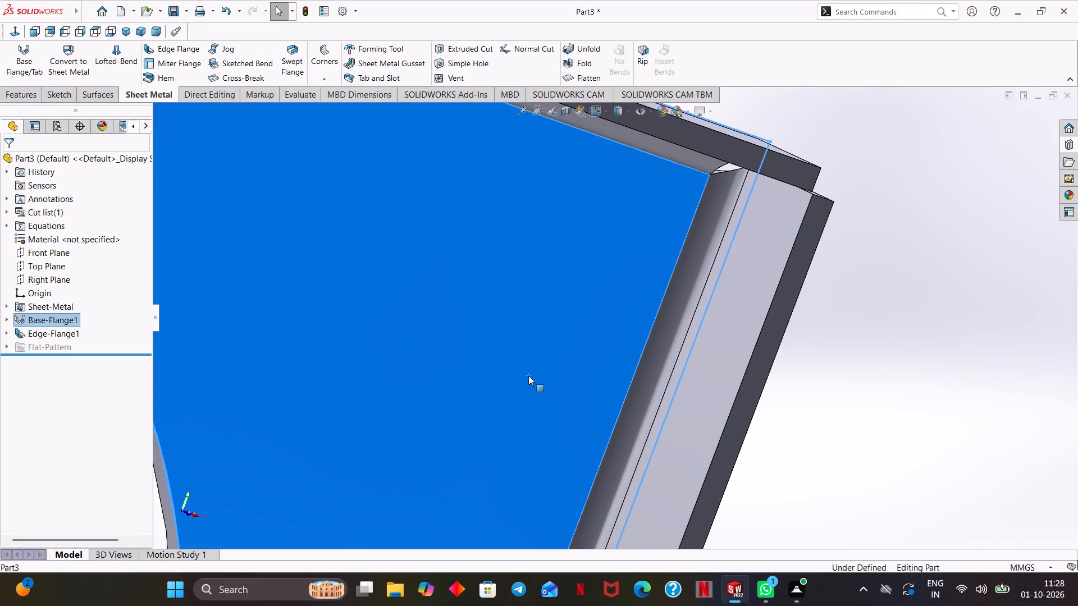
{"action": "left_click", "coordinate": [709, 411], "text": "shift"}
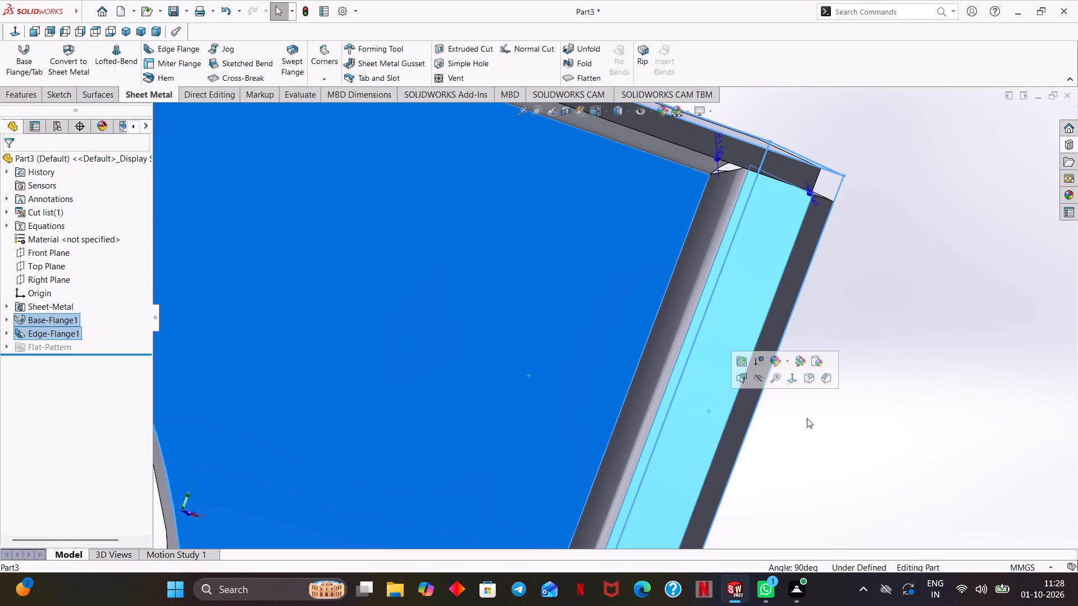
{"action": "left_click", "coordinate": [807, 418]}
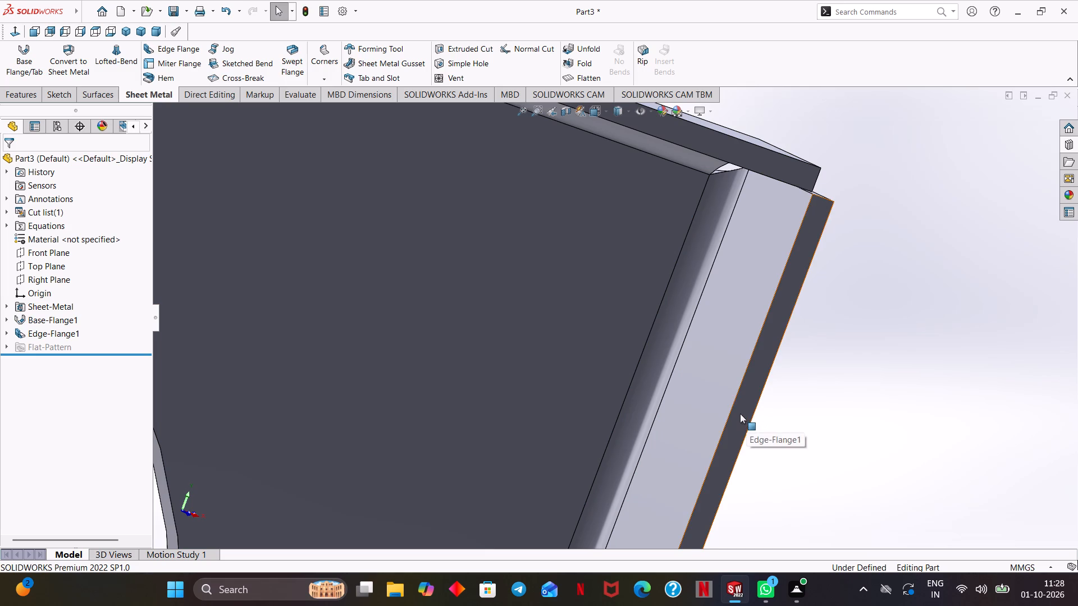
{"action": "left_click", "coordinate": [740, 414], "text": "shift"}
{"action": "left_click", "coordinate": [785, 425]}
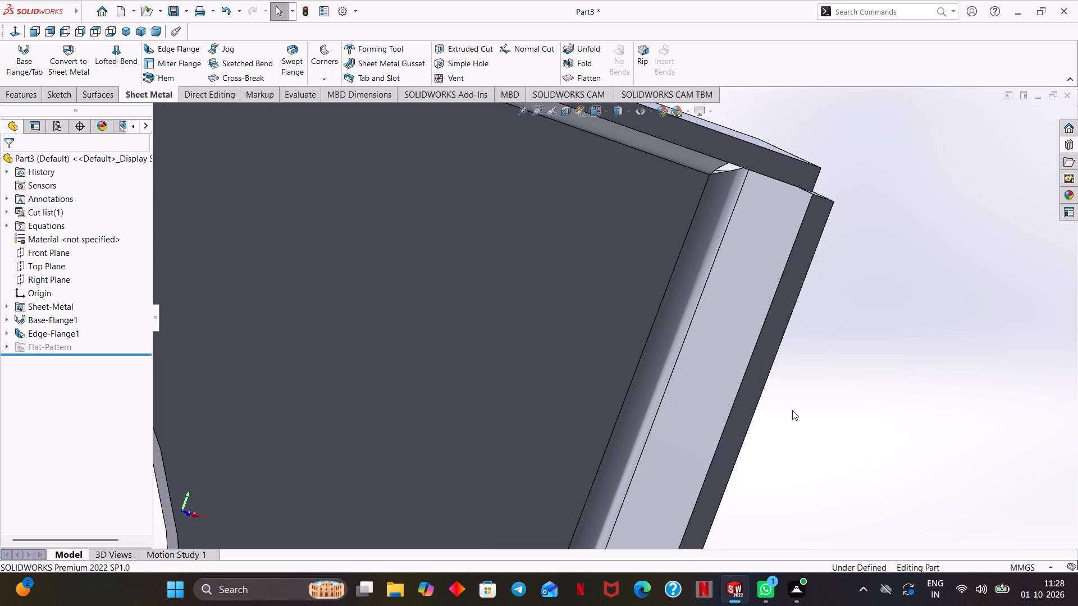
Examine the side edge flange's outer face, its bend and the edge at its upper corner from the outside.
{"action": "middle_click_drag", "start_coordinate": [826, 400], "coordinate": [790, 423]}
{"action": "middle_click_drag", "start_coordinate": [842, 314], "coordinate": [844, 319], "text": "shift"}
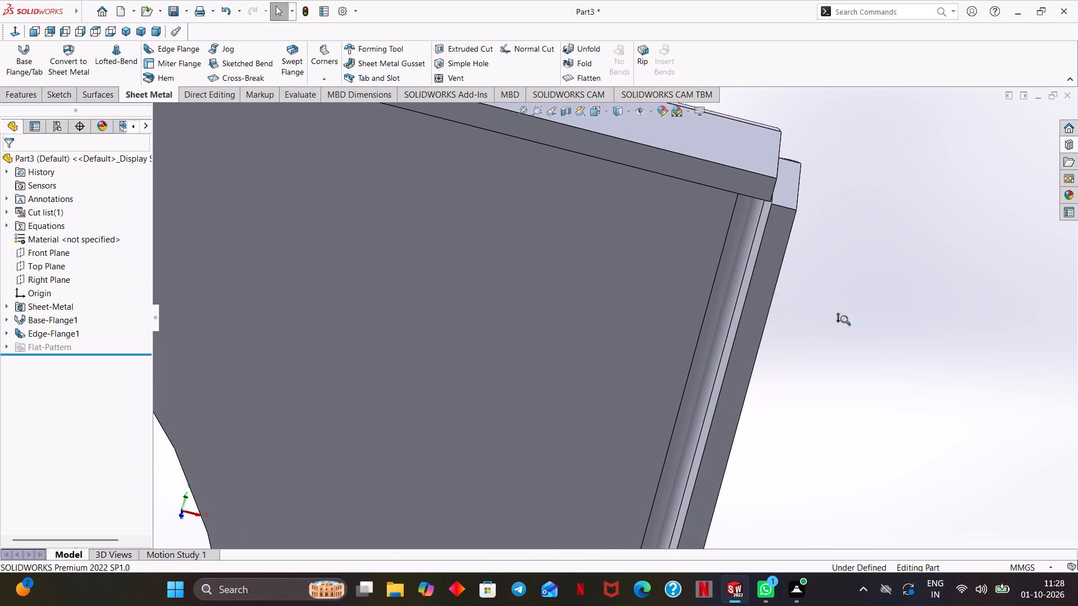
{"action": "middle_click_drag", "start_coordinate": [844, 319], "coordinate": [805, 347], "text": "shift"}
{"action": "middle_click_drag", "start_coordinate": [833, 342], "coordinate": [770, 325]}
{"action": "left_click", "coordinate": [722, 328], "text": "shift"}
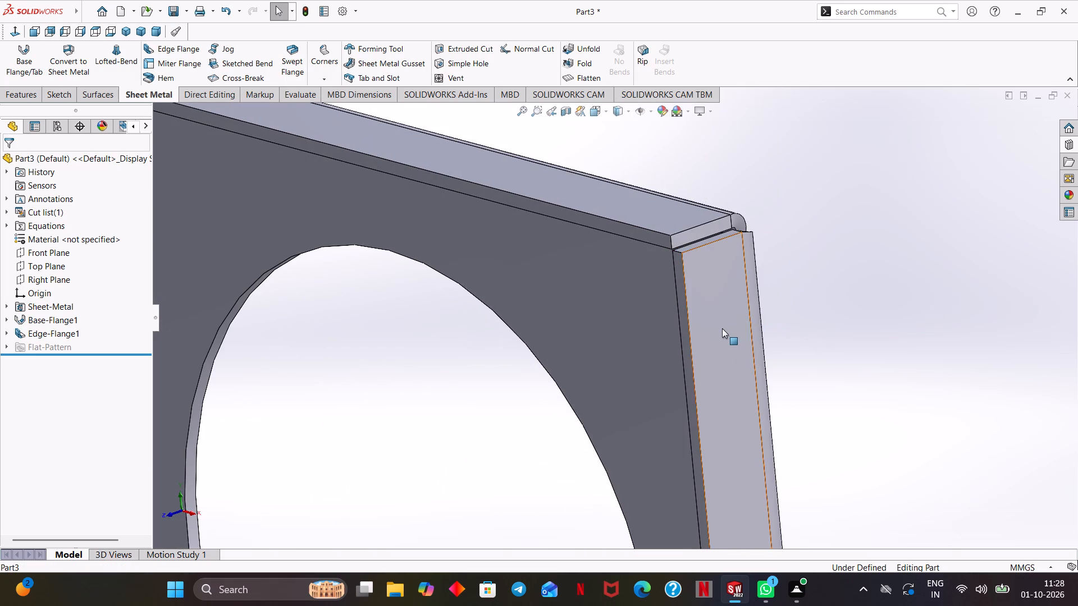
{"action": "left_click", "coordinate": [800, 343]}
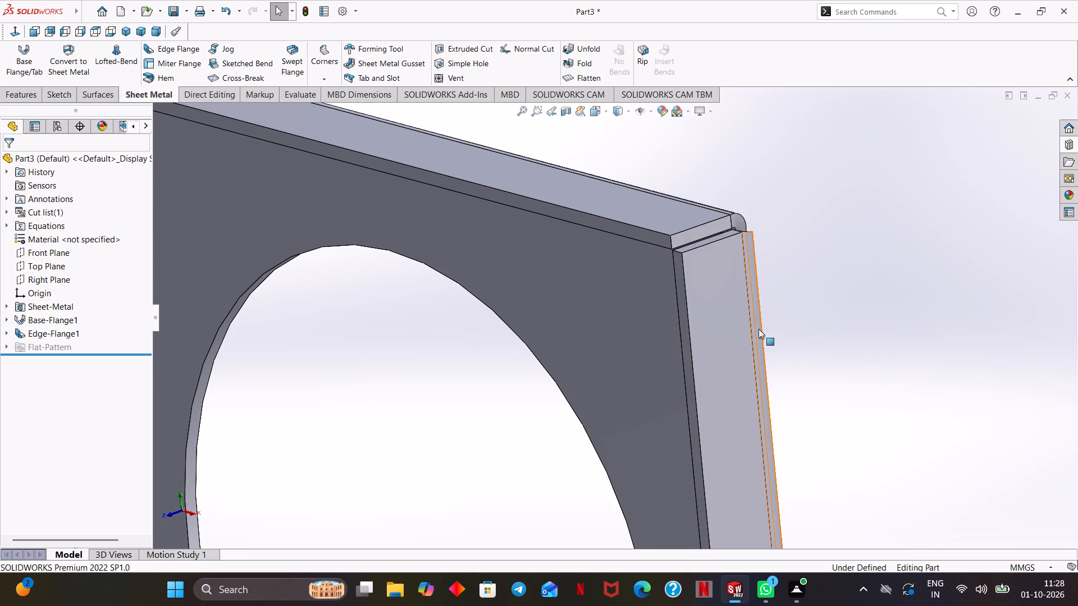
{"action": "left_click", "coordinate": [758, 330], "text": "shift"}
{"action": "left_click", "coordinate": [807, 337]}
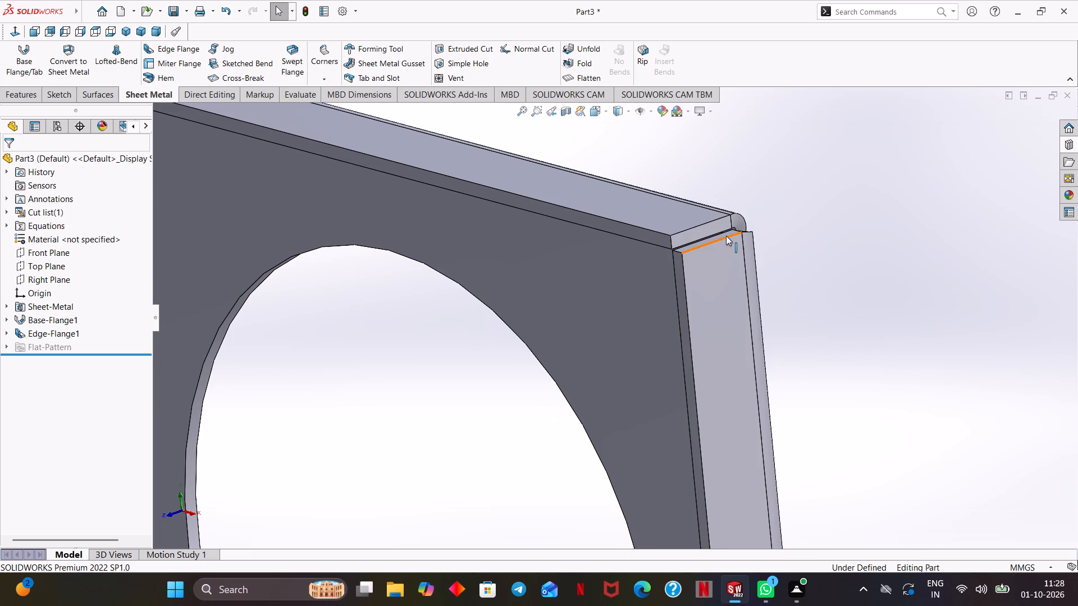
{"action": "left_click", "coordinate": [719, 236]}
{"action": "left_click_drag", "start_coordinate": [816, 328], "coordinate": [821, 329]}
Start a sketch on the outer face of the right side edge flange.
{"action": "key", "text": "ctrl+7"}
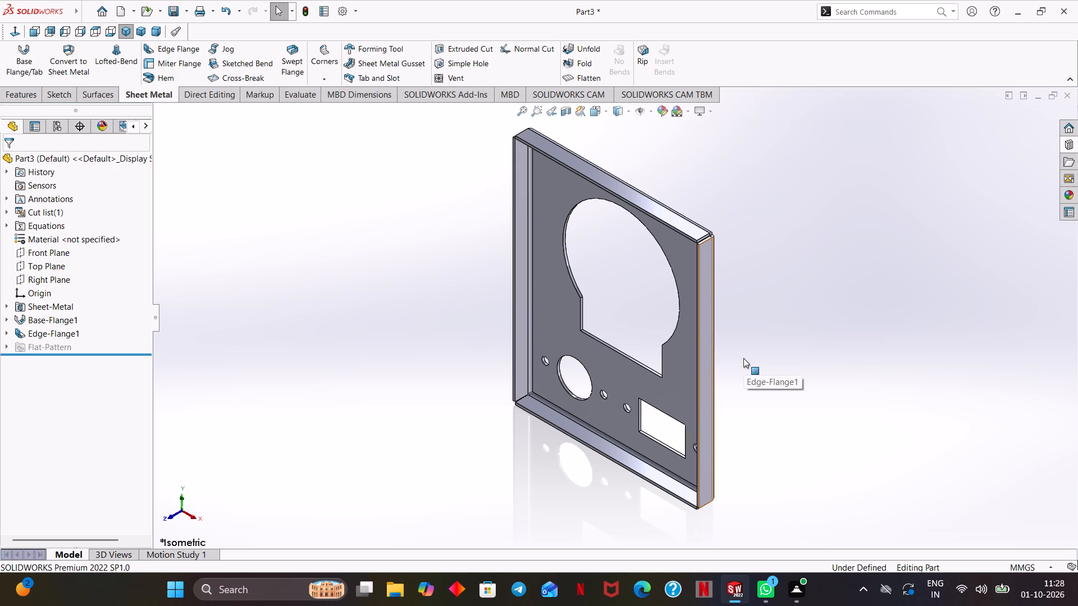
{"action": "scroll", "coordinate": [805, 453], "scroll_direction": "down", "scroll_amount": 2}
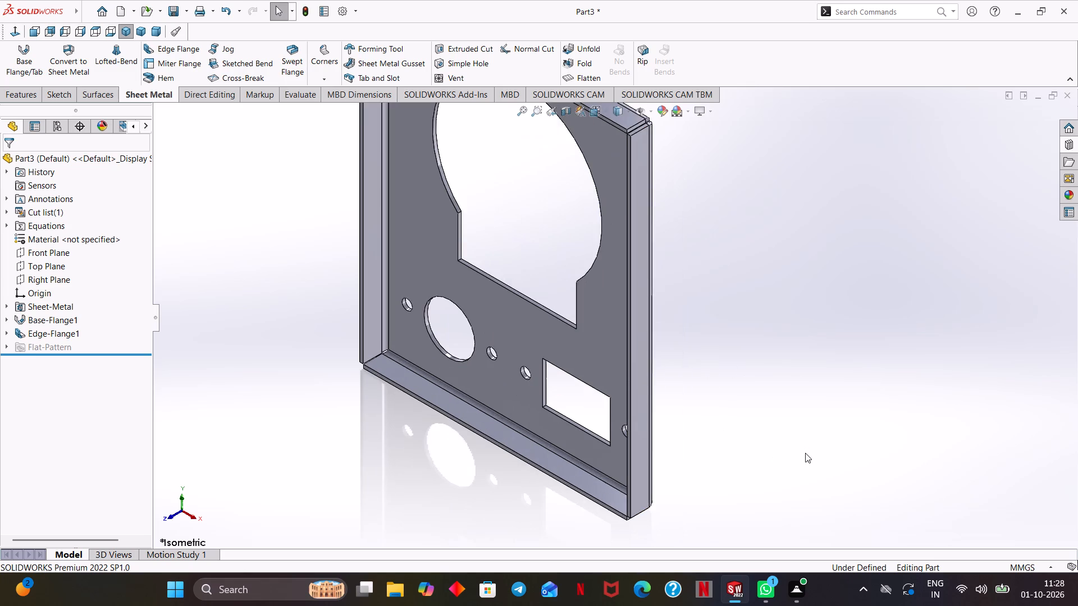
{"action": "scroll", "coordinate": [743, 469], "scroll_direction": "down", "scroll_amount": 1}
{"action": "middle_click_drag", "start_coordinate": [756, 461], "coordinate": [734, 417]}
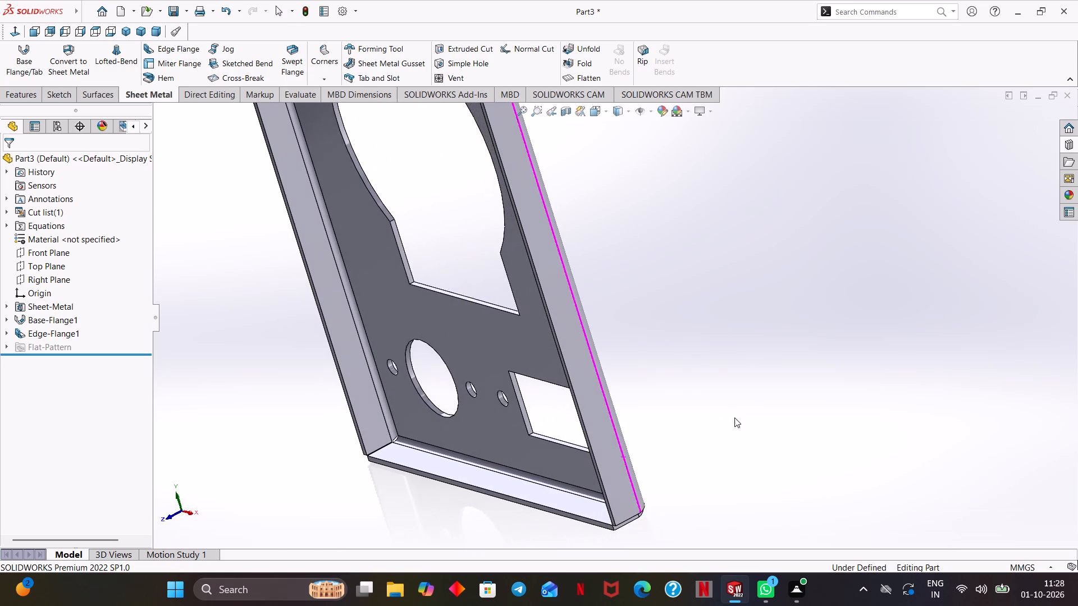
{"action": "scroll", "coordinate": [727, 423], "scroll_direction": "down", "scroll_amount": 1}
{"action": "middle_click_drag", "start_coordinate": [724, 434], "coordinate": [776, 447], "text": "ctrl"}
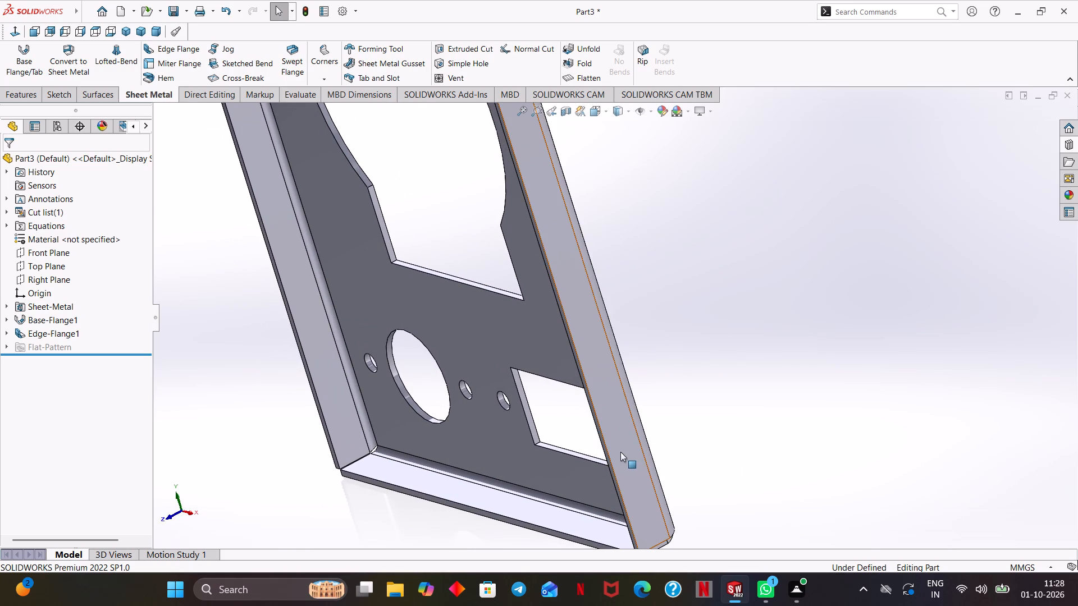
{"action": "left_click", "coordinate": [620, 452]}
{"action": "left_click", "coordinate": [665, 419]}
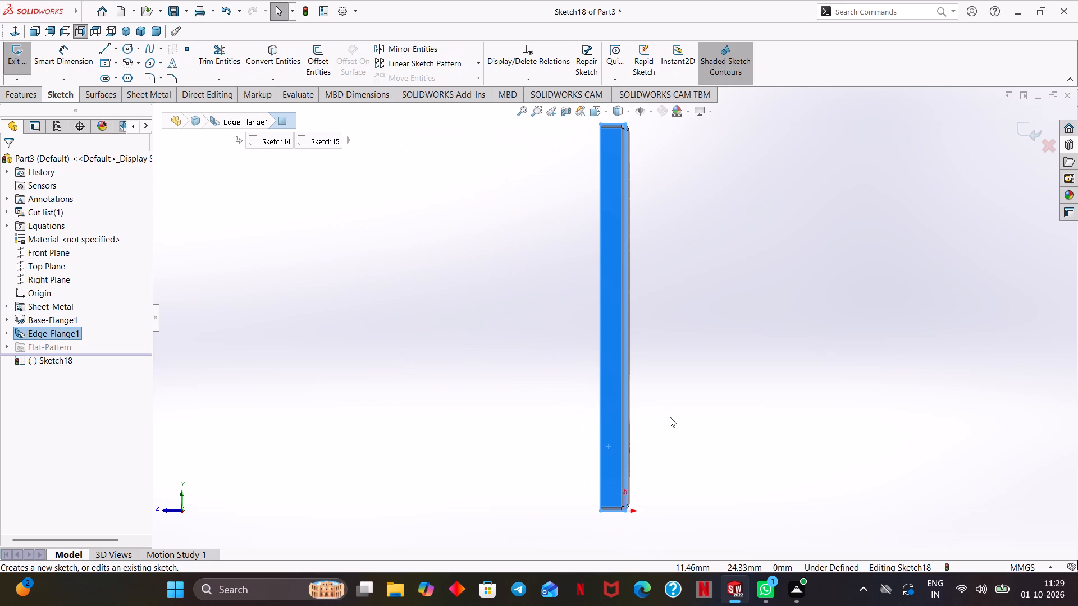
{"action": "left_click", "coordinate": [663, 418]}
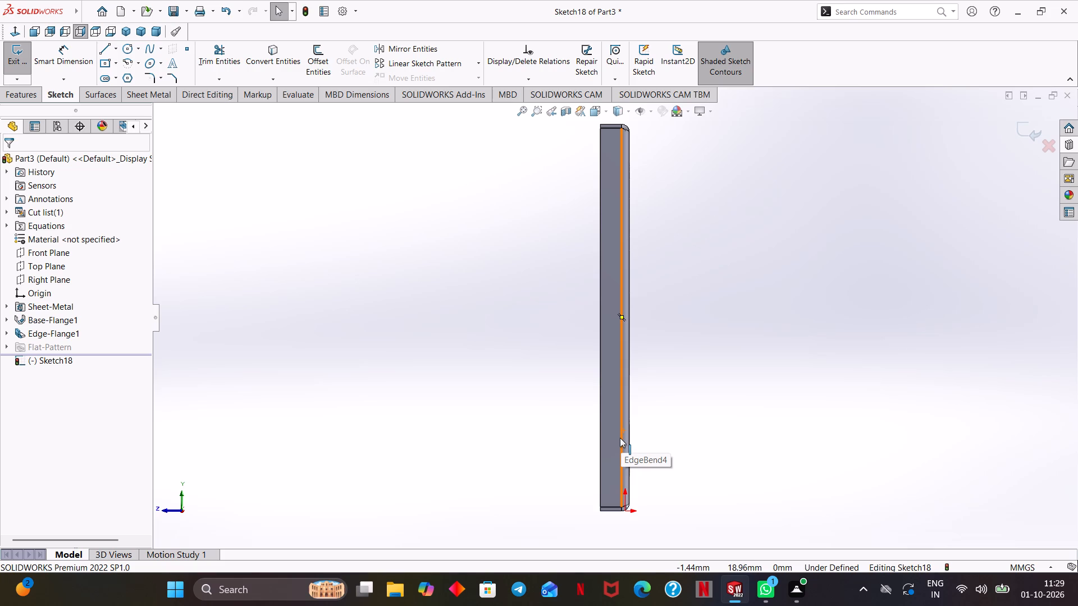
Sketch a corner rectangle about 21 x 15 mm over the flange's lower end, starting on its bend-side edge and extending past its free and bottom edges.
{"action": "scroll", "coordinate": [663, 406], "scroll_direction": "down", "scroll_amount": 1}
{"action": "left_click", "coordinate": [676, 399]}
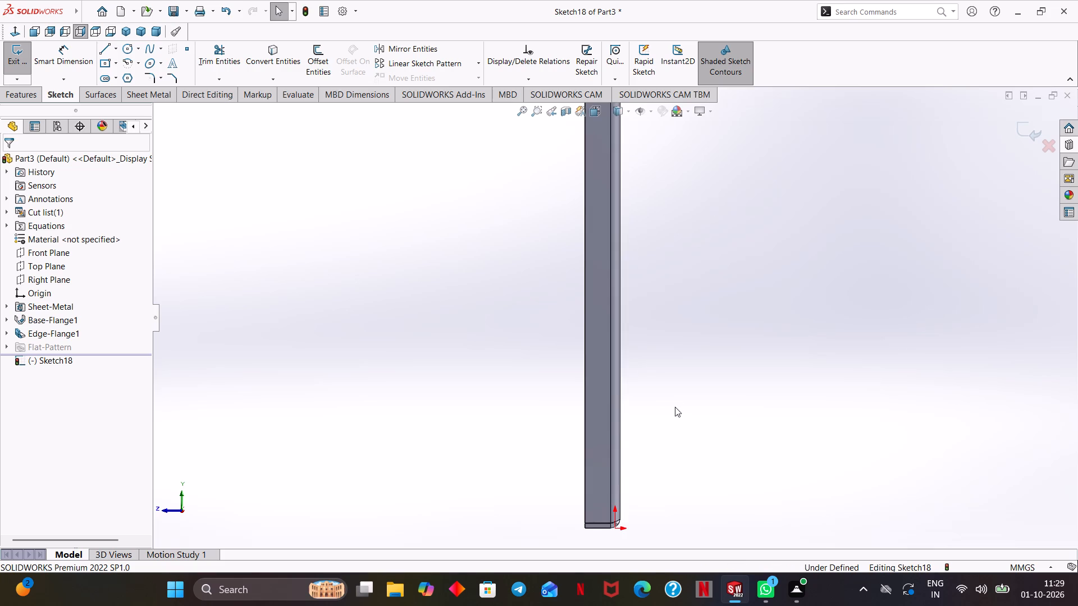
{"action": "scroll", "coordinate": [680, 409], "scroll_direction": "down", "scroll_amount": 1}
{"action": "middle_click_drag", "start_coordinate": [719, 481], "coordinate": [729, 355], "text": "ctrl"}
{"action": "scroll", "coordinate": [702, 370], "scroll_direction": "down", "scroll_amount": 3}
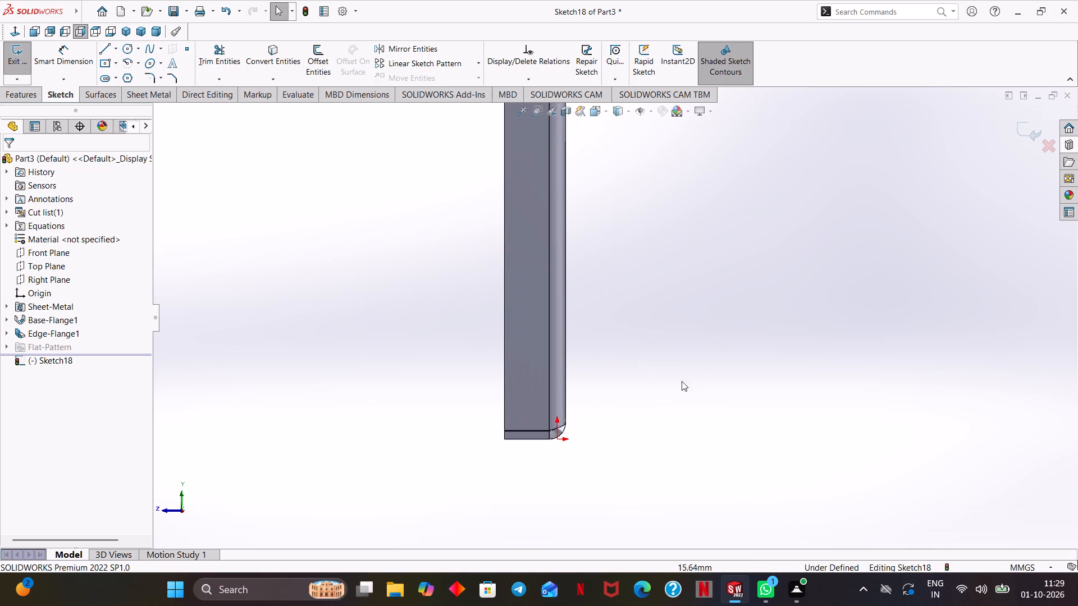
{"action": "scroll", "coordinate": [682, 381], "scroll_direction": "down", "scroll_amount": 1}
{"action": "middle_click_drag", "start_coordinate": [622, 407], "coordinate": [744, 451], "text": "ctrl"}
{"action": "scroll", "coordinate": [741, 453], "scroll_direction": "down", "scroll_amount": 1}
{"action": "middle_click_drag", "start_coordinate": [721, 433], "coordinate": [786, 462], "text": "ctrl"}
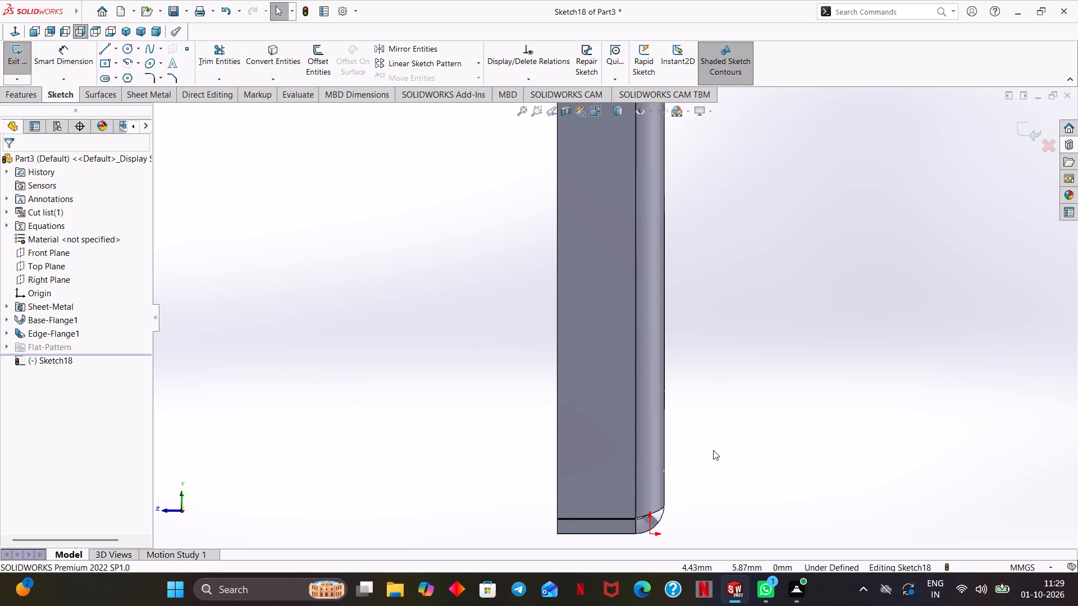
{"action": "scroll", "coordinate": [713, 450], "scroll_direction": "down", "scroll_amount": 1}
{"action": "middle_click_drag", "start_coordinate": [712, 457], "coordinate": [721, 336], "text": "ctrl"}
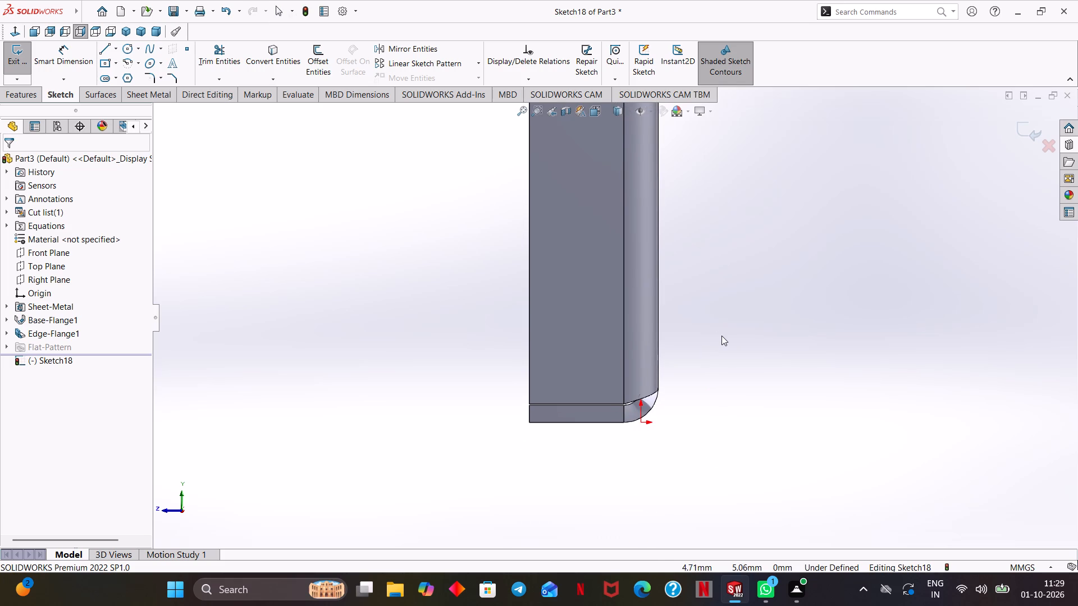
{"action": "left_click", "coordinate": [118, 59]}
{"action": "left_click", "coordinate": [115, 76]}
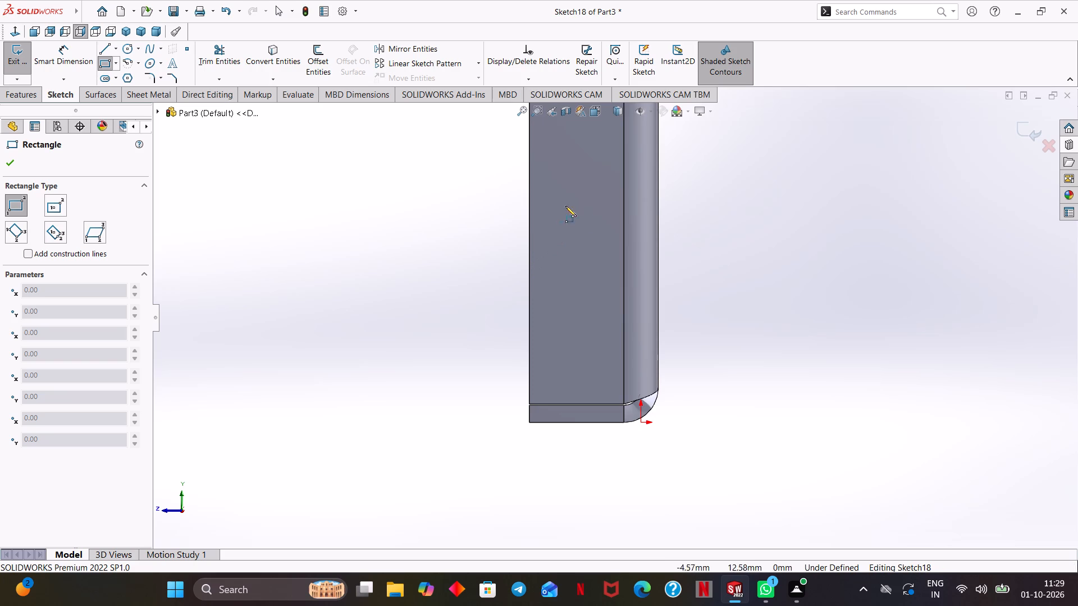
{"action": "left_click", "coordinate": [658, 185]}
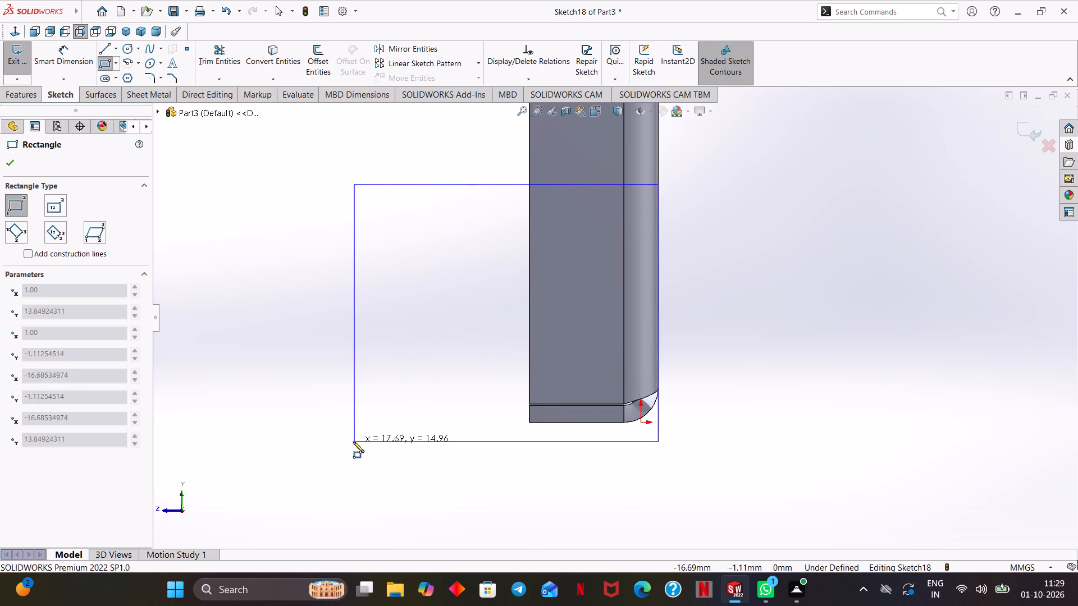
{"action": "left_click", "coordinate": [292, 442]}
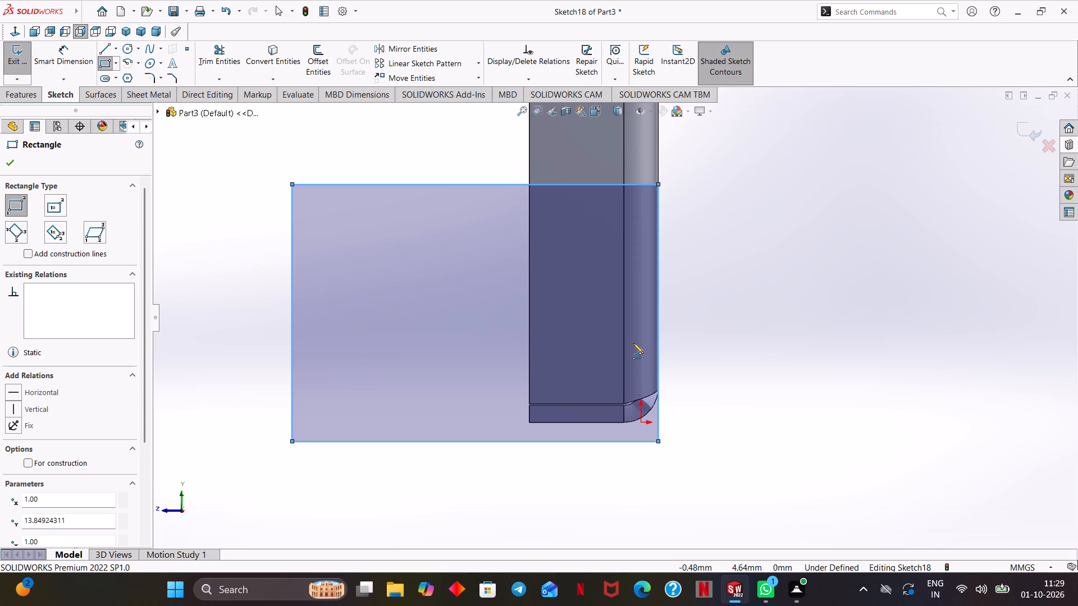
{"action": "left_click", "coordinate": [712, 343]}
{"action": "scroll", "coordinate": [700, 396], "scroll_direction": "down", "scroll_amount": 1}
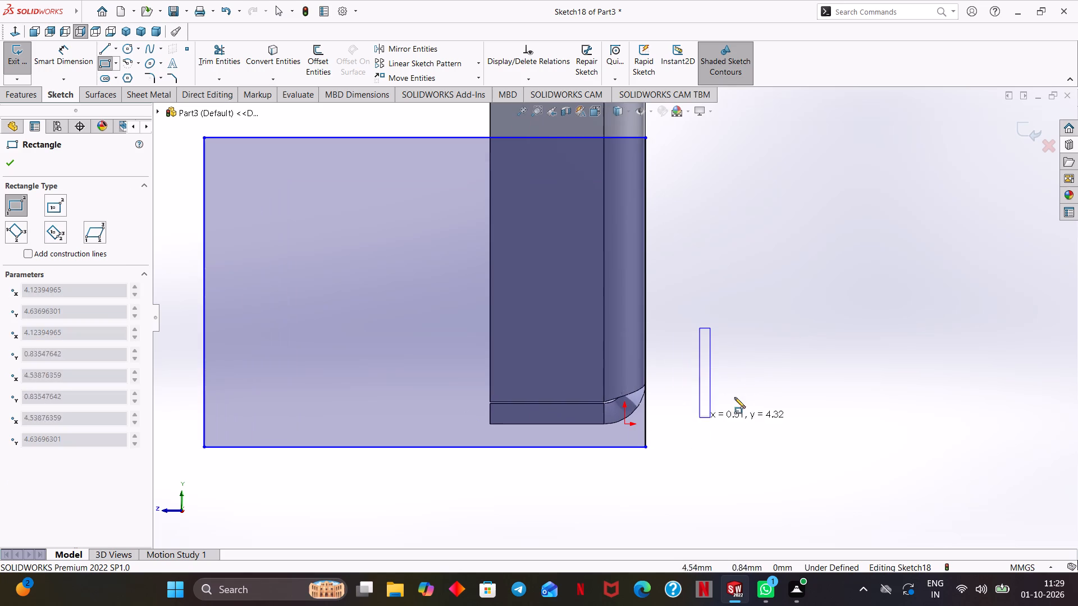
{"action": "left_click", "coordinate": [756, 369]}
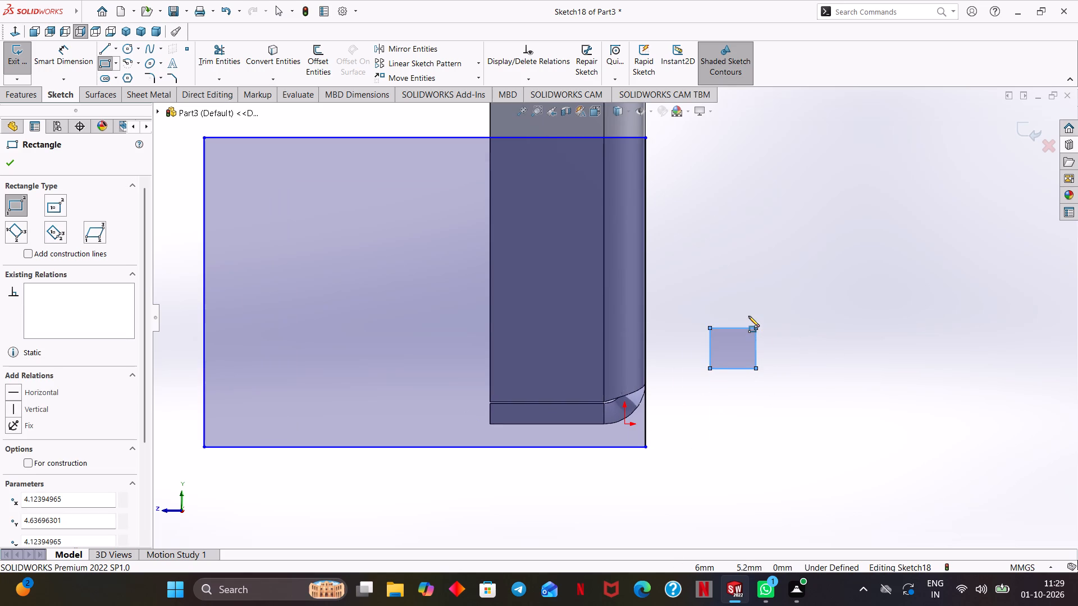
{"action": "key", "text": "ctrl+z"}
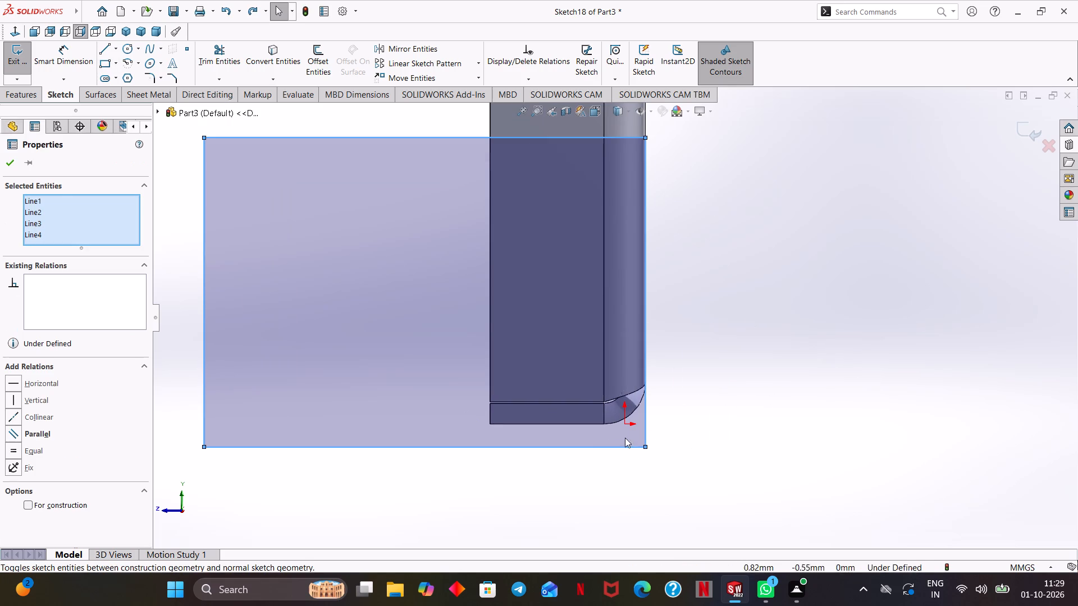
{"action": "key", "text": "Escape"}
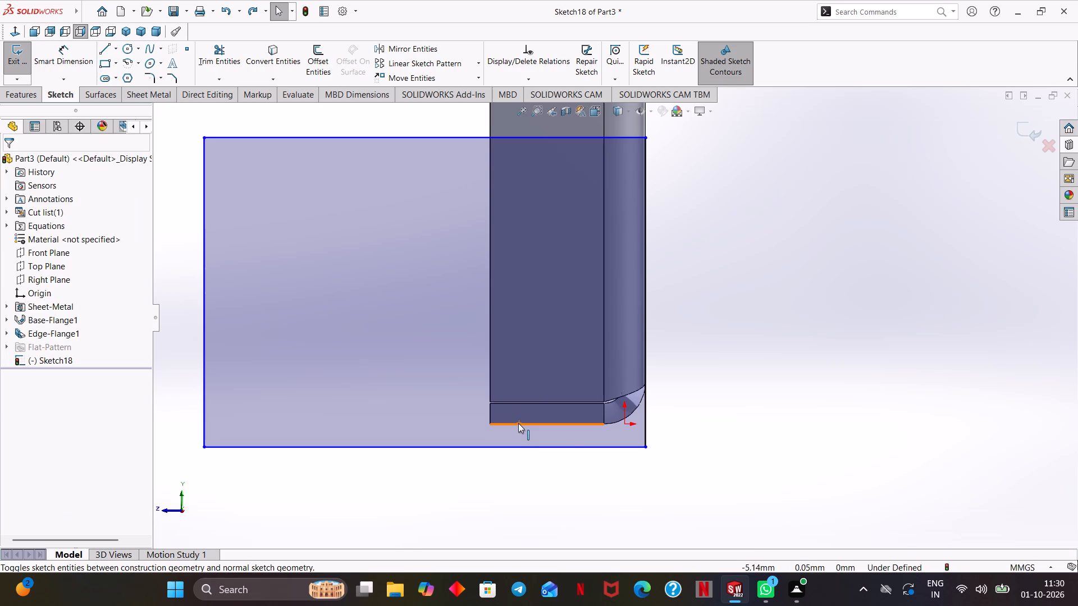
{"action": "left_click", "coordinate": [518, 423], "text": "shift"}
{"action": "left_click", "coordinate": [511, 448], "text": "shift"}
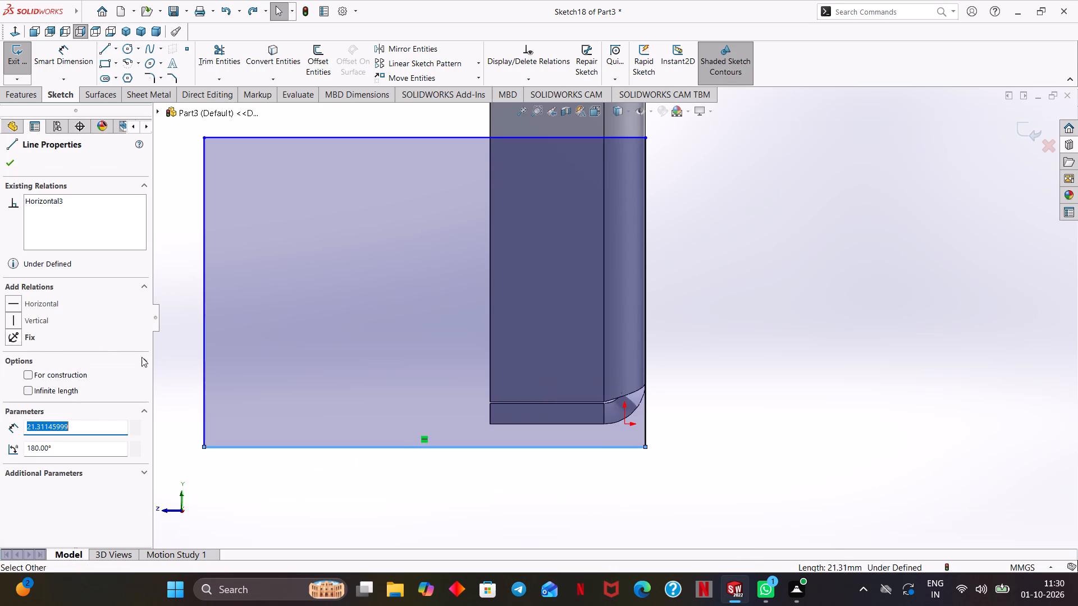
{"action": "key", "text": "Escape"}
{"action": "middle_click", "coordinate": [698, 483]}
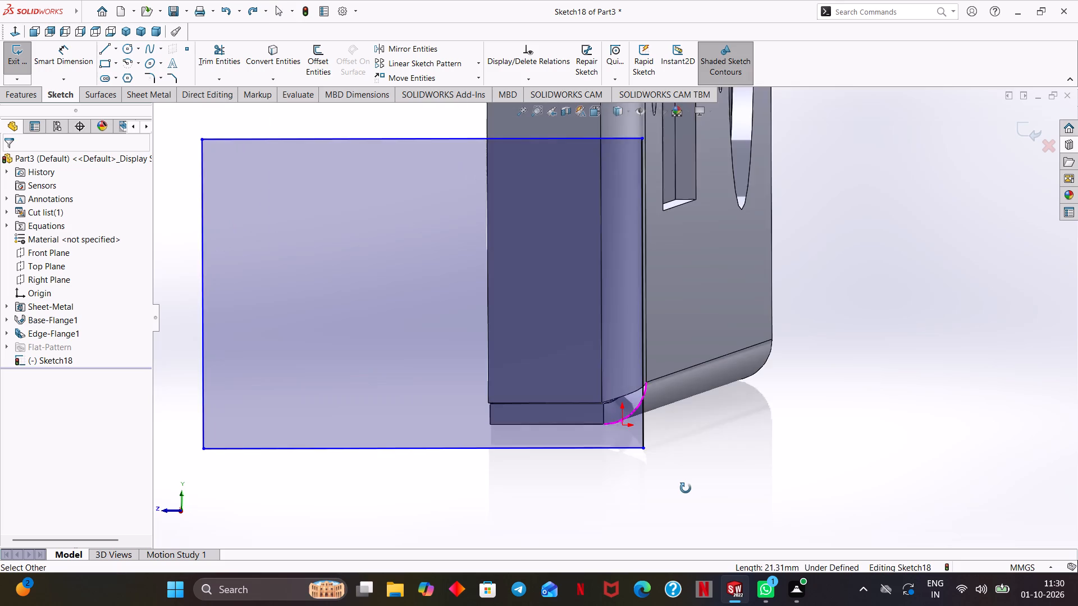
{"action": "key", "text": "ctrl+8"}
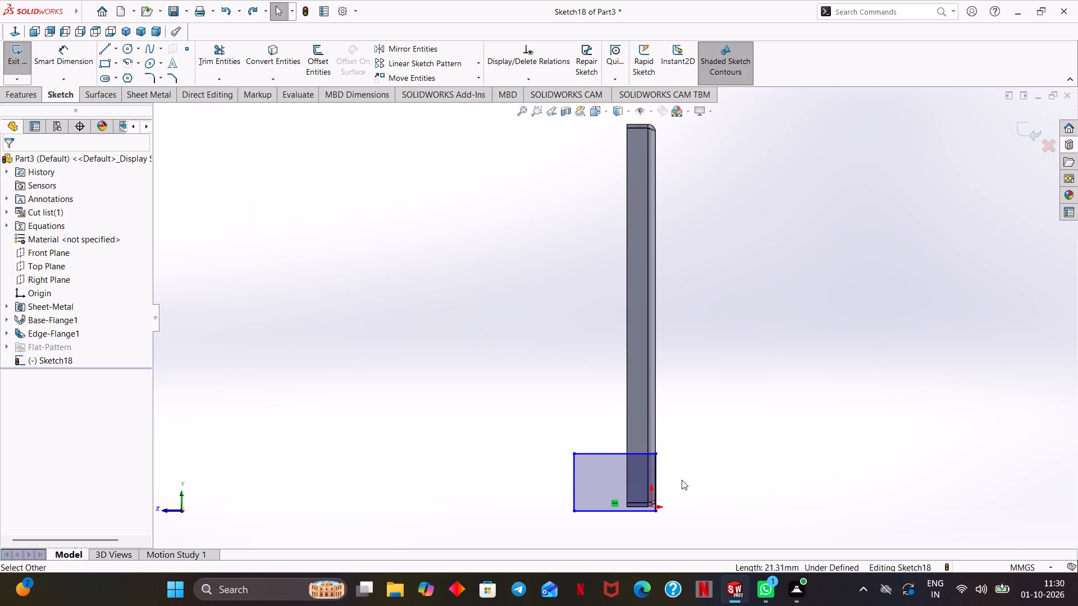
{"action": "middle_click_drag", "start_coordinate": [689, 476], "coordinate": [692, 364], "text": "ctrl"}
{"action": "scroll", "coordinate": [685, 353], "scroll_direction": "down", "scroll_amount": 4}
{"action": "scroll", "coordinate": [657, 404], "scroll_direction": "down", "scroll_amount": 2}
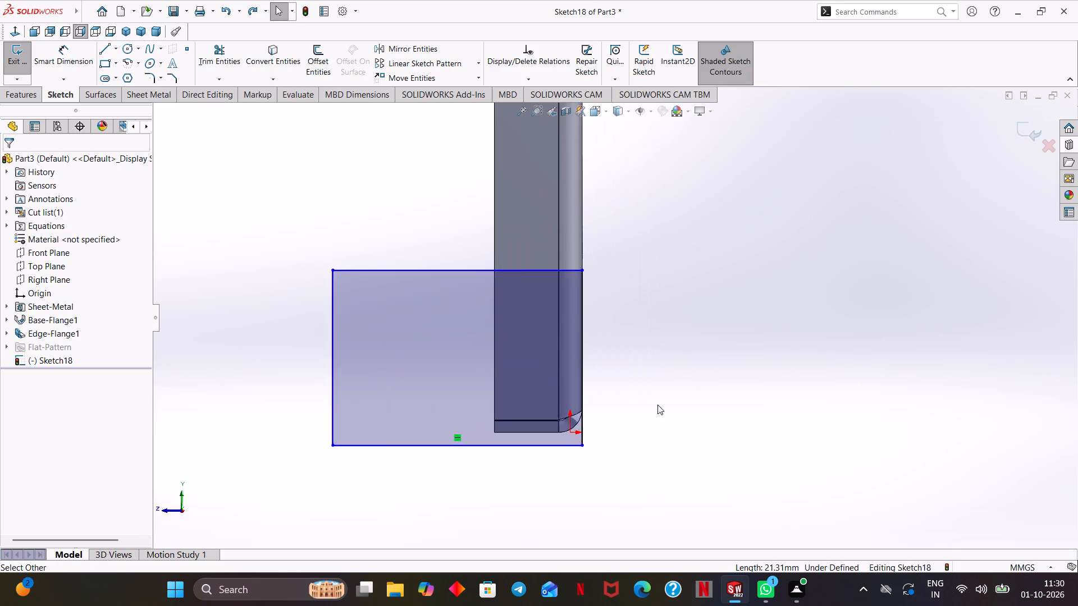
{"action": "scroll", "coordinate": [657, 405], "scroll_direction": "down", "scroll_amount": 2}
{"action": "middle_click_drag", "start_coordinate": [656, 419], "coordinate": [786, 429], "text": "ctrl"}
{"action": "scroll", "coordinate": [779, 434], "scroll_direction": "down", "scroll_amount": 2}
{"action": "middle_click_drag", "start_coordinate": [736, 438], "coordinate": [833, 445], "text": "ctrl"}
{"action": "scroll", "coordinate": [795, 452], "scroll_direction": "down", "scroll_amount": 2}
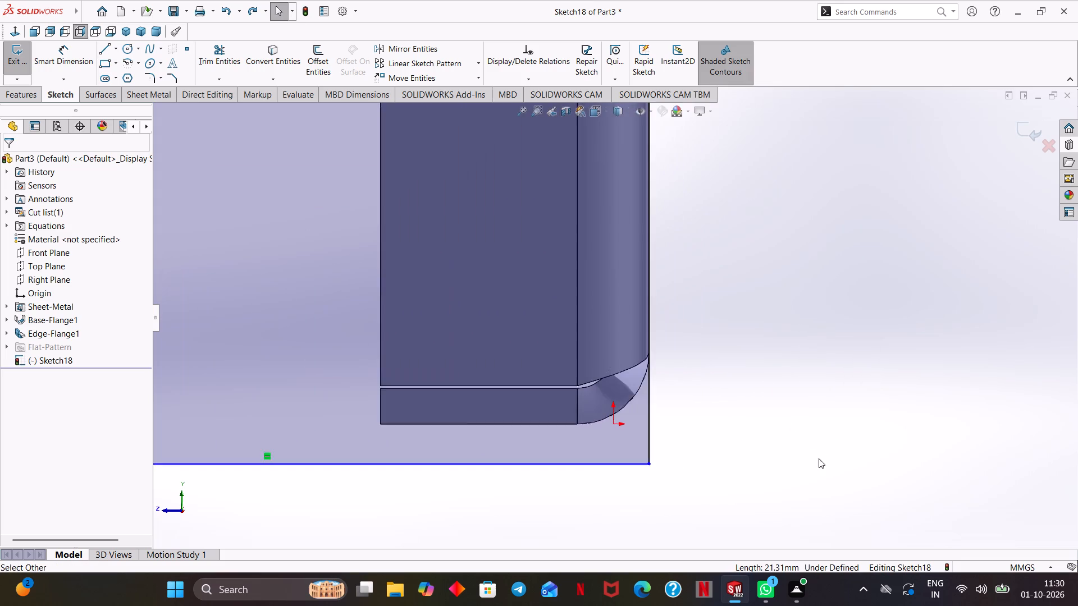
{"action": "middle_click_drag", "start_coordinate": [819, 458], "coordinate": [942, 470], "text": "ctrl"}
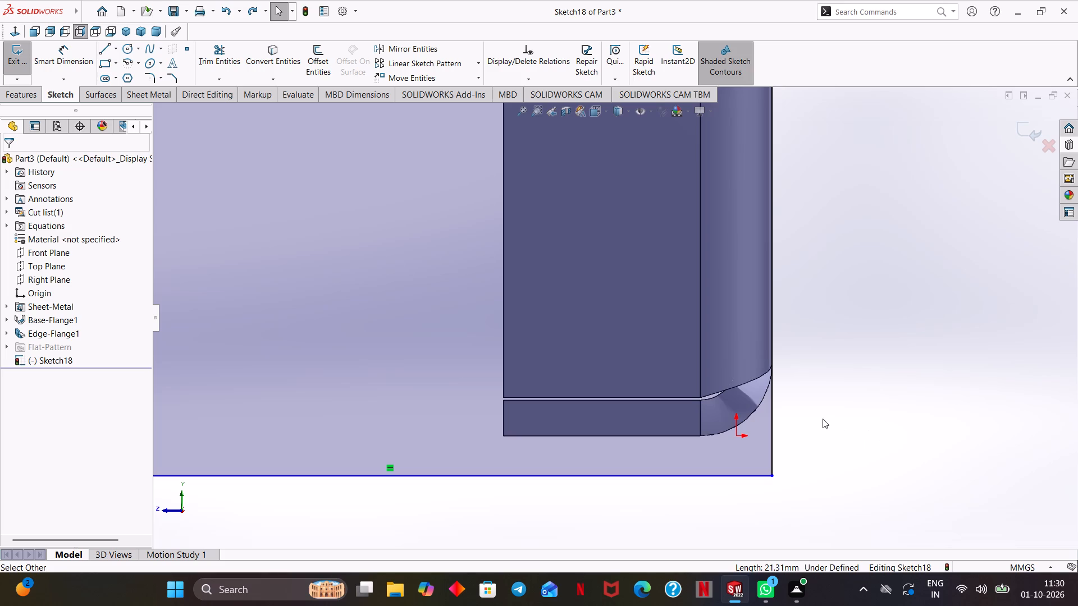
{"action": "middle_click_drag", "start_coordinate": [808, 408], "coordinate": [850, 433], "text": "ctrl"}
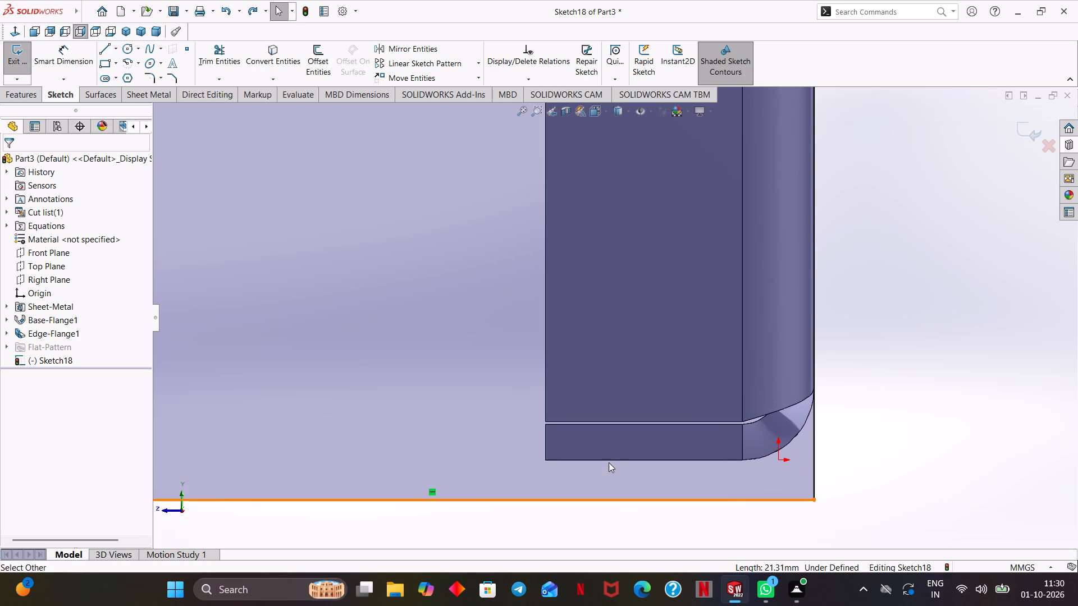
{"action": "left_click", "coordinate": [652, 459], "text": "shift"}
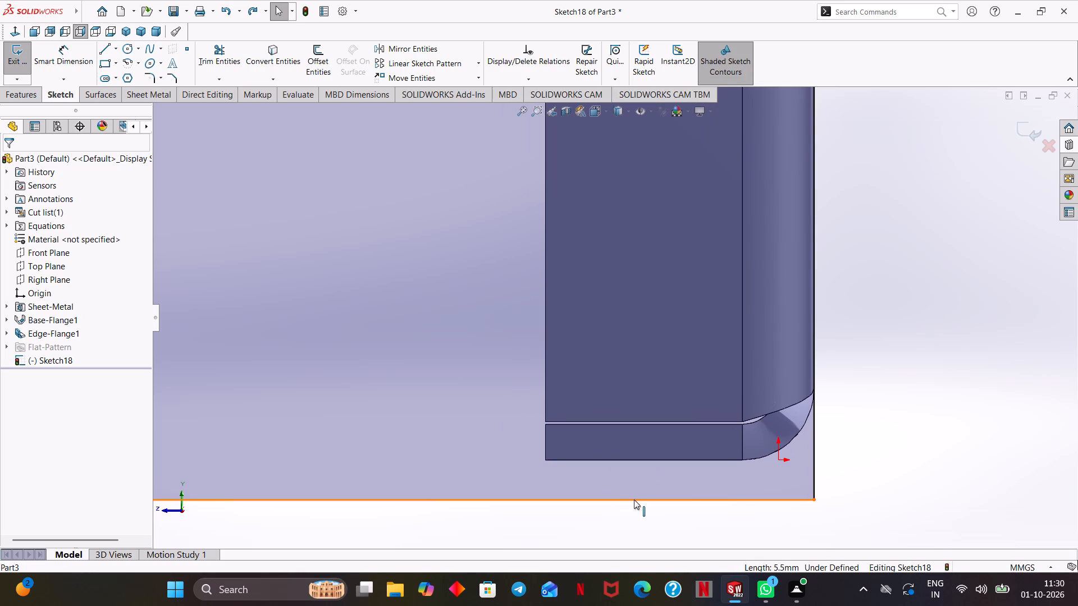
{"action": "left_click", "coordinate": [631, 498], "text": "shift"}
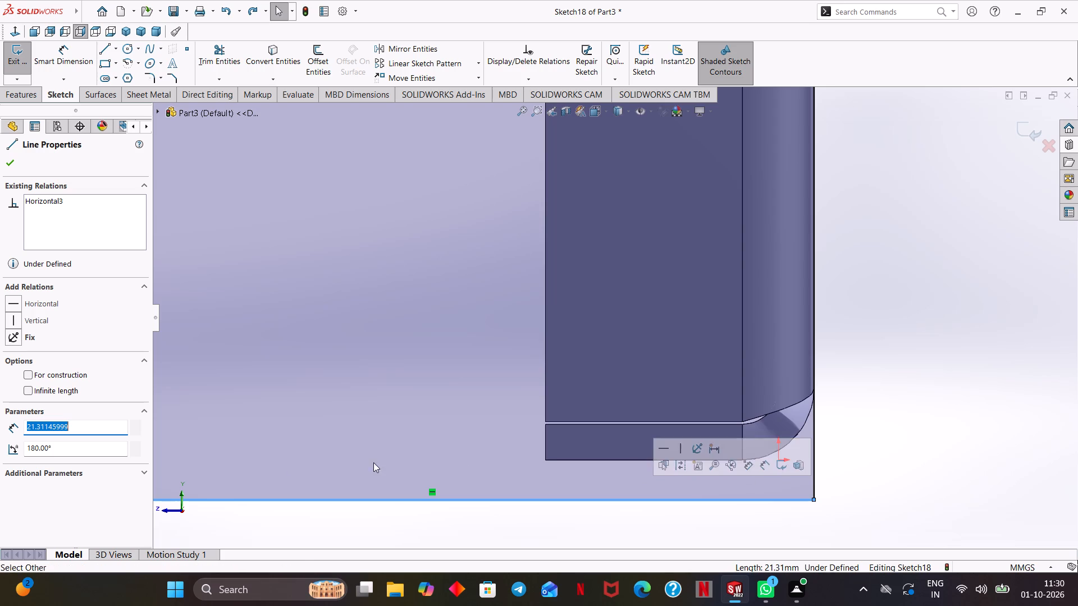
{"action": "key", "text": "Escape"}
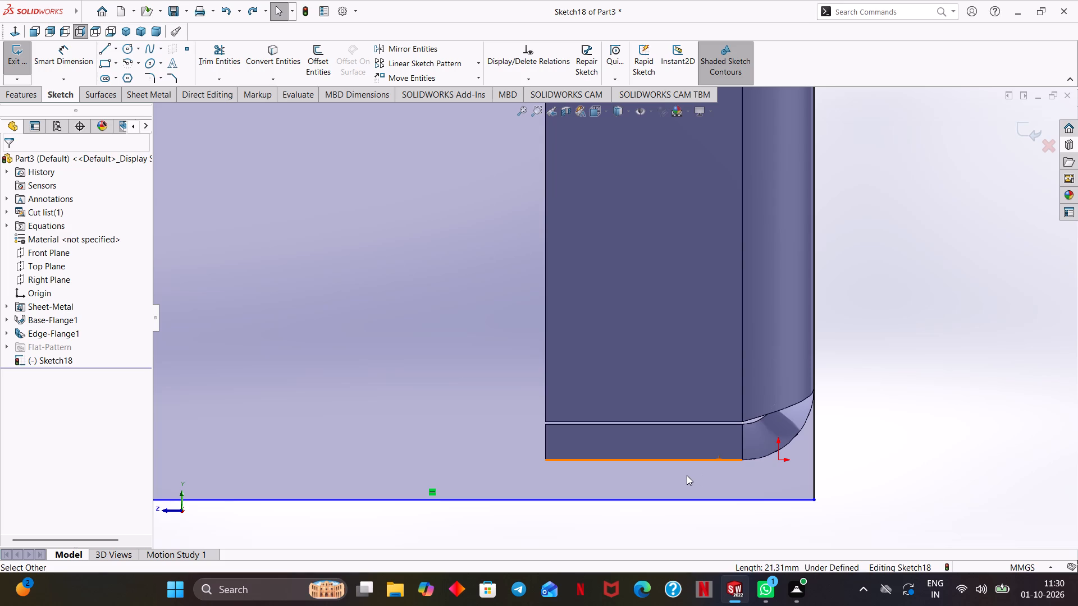
Make the rectangle's bottom line collinear with the flange's bottom edge.
{"action": "left_click", "coordinate": [662, 458], "text": "ctrl"}
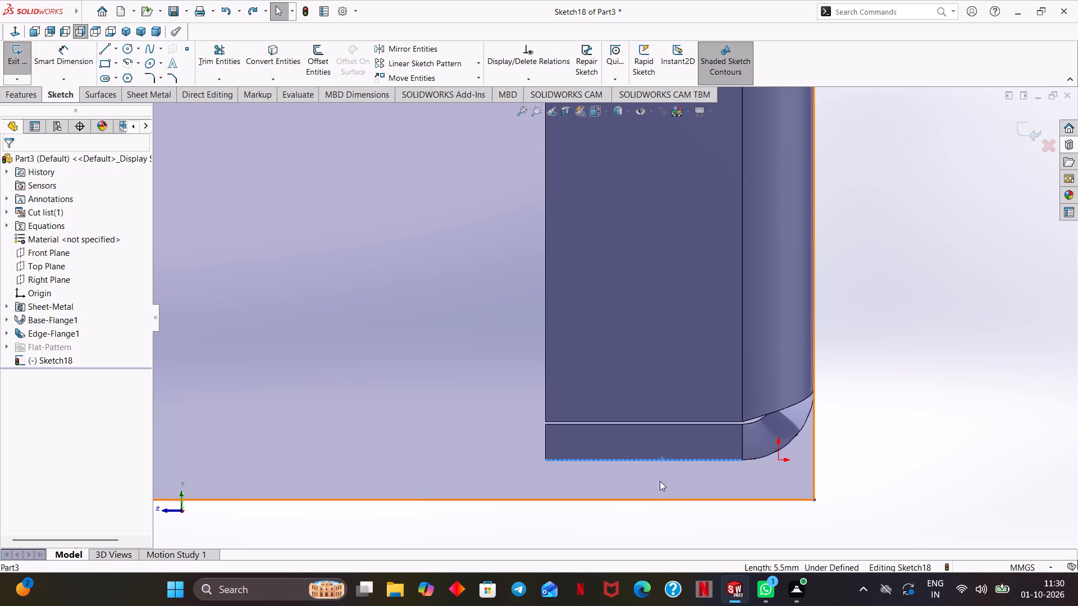
{"action": "left_click", "coordinate": [647, 499], "text": "ctrl"}
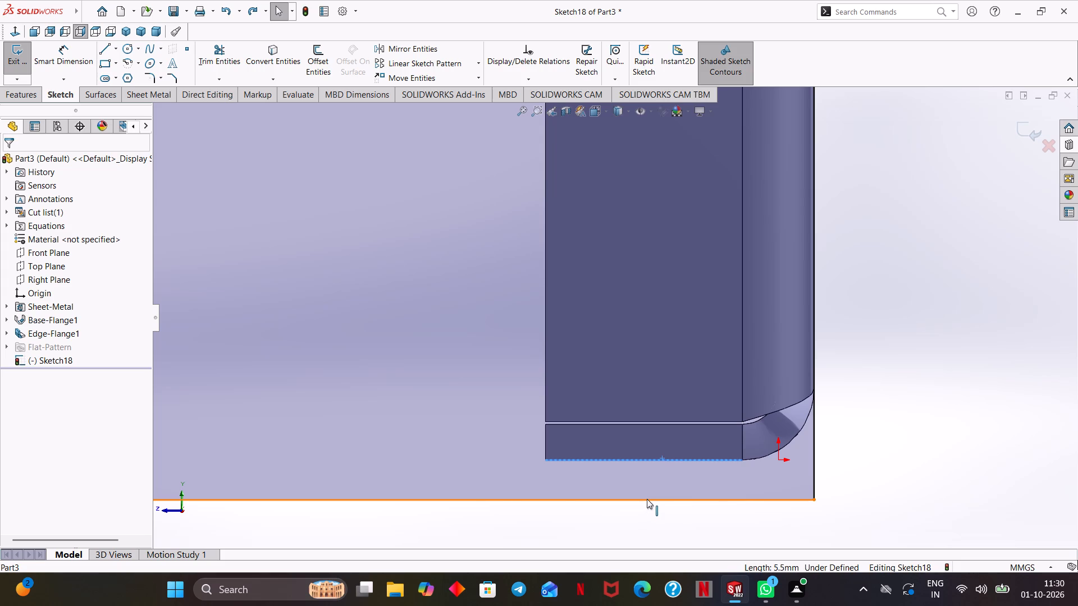
{"action": "left_click", "coordinate": [680, 453]}
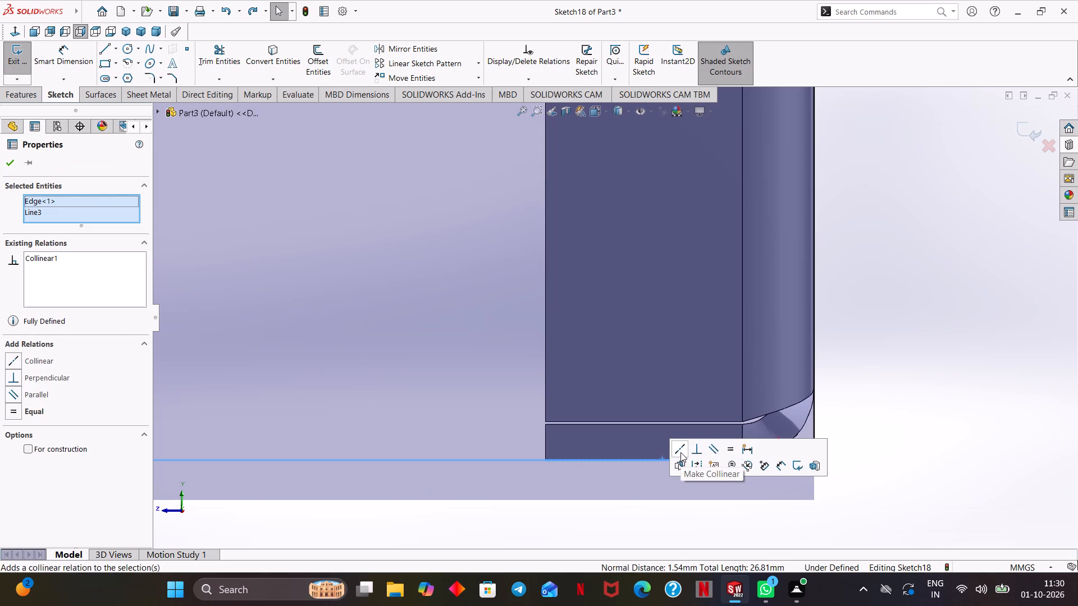
{"action": "left_click", "coordinate": [682, 505]}
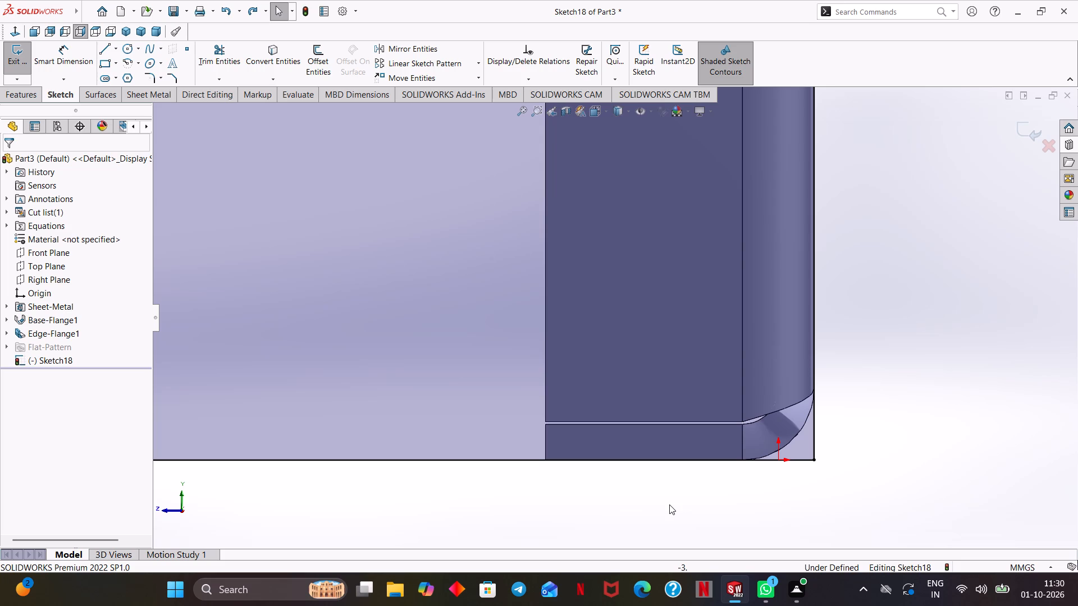
Dimension the rectangle's bend-side vertical line to a height of 5 mm.
{"action": "scroll", "coordinate": [782, 396], "scroll_direction": "up", "scroll_amount": 2}
{"action": "scroll", "coordinate": [613, 396], "scroll_direction": "up", "scroll_amount": 1}
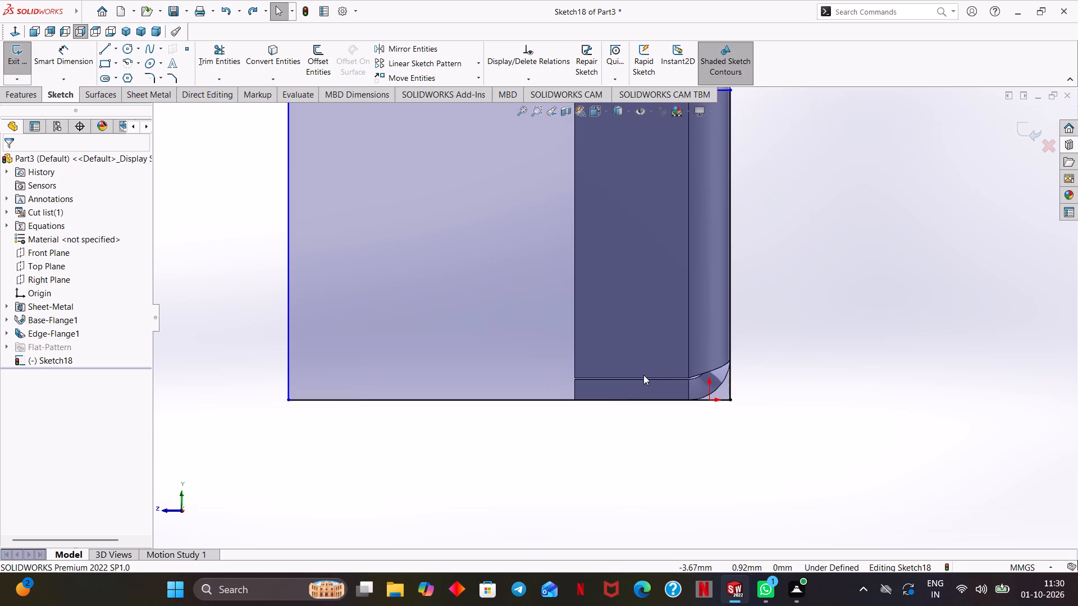
{"action": "scroll", "coordinate": [720, 364], "scroll_direction": "up", "scroll_amount": 2}
{"action": "middle_click_drag", "start_coordinate": [760, 345], "coordinate": [783, 437], "text": "ctrl"}
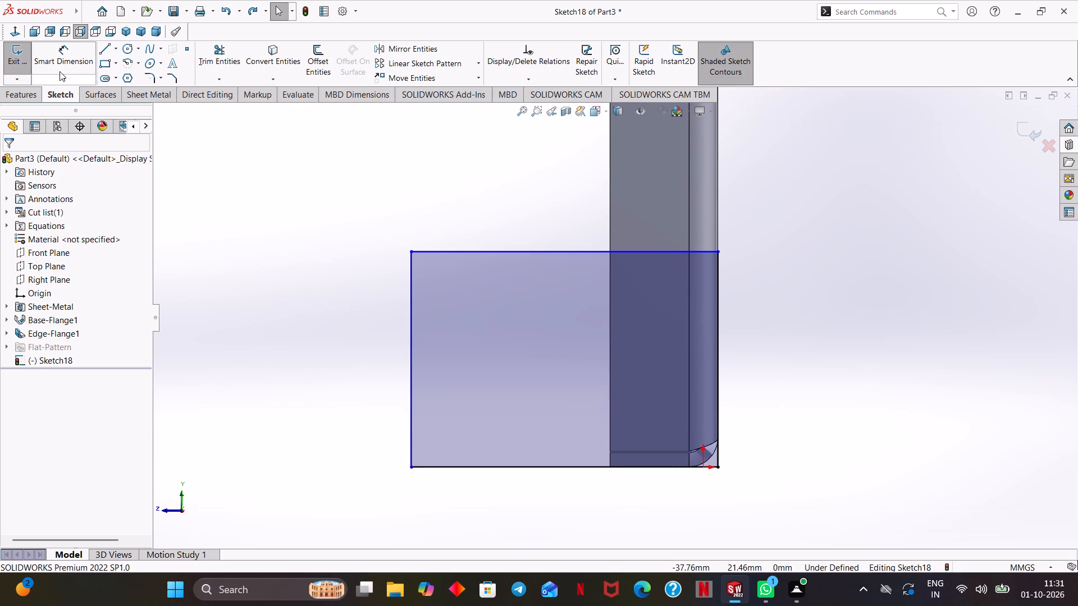
{"action": "left_click", "coordinate": [60, 62]}
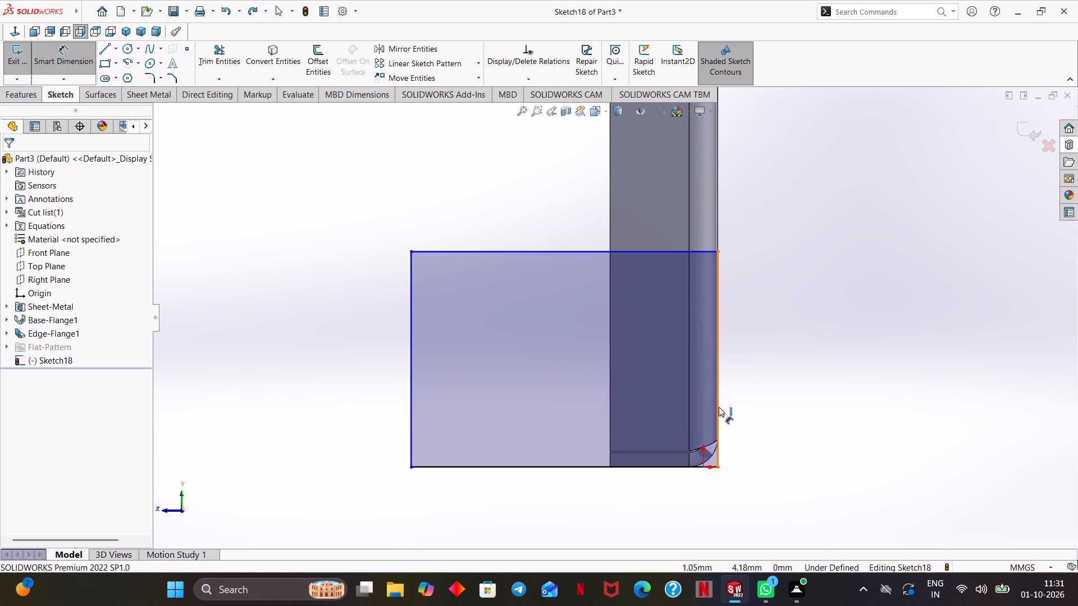
{"action": "left_click", "coordinate": [719, 407]}
{"action": "left_click", "coordinate": [766, 404]}
{"action": "key", "text": "5"}
{"action": "key", "text": "Return"}
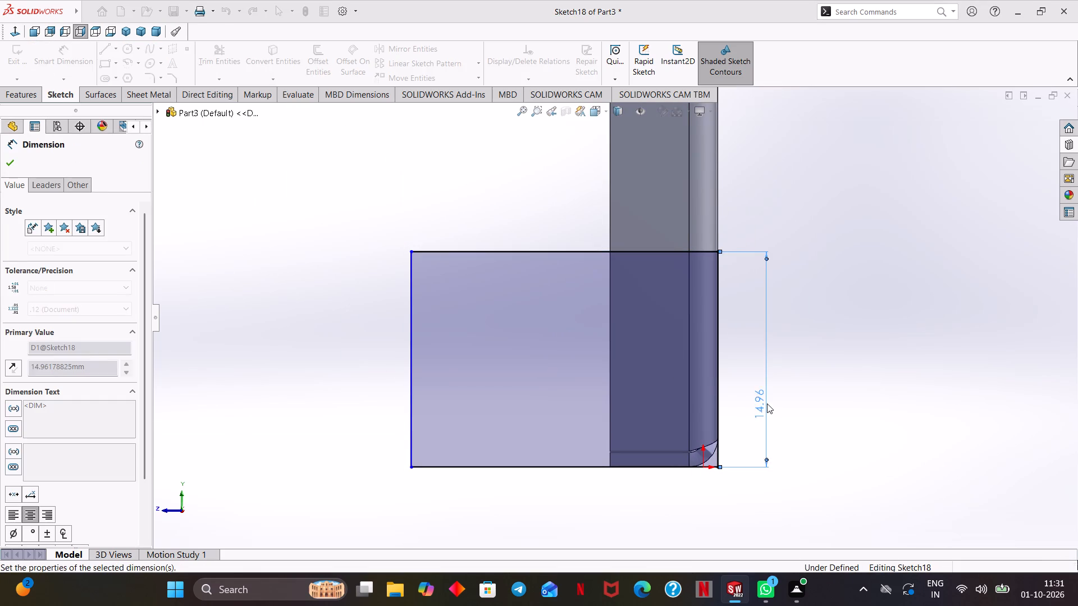
{"action": "left_click", "coordinate": [14, 161]}
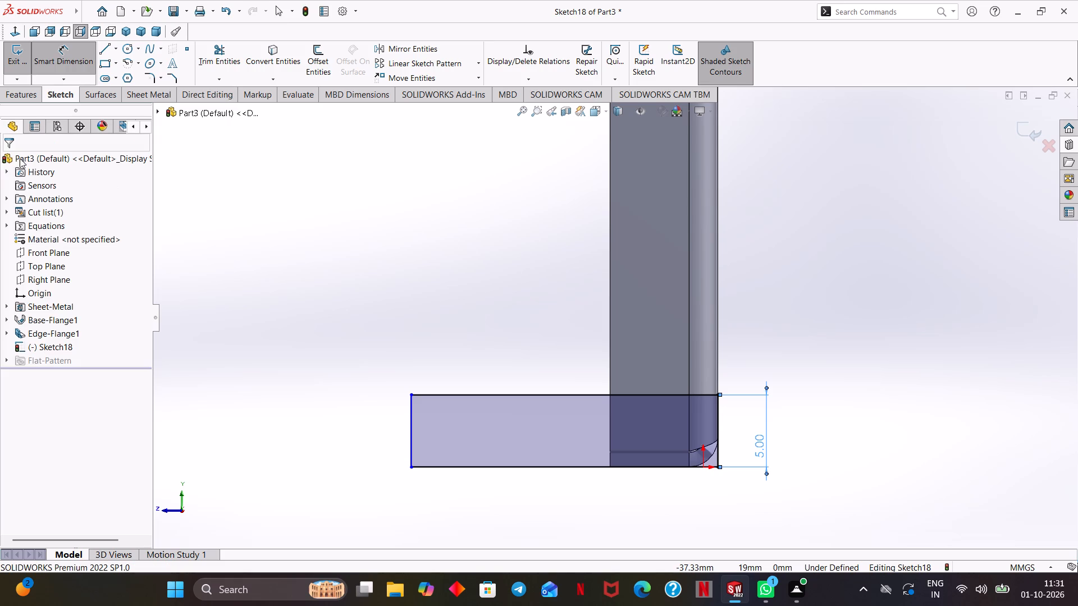
Make the rectangle's outer vertical line collinear with the flange's free edge.
{"action": "scroll", "coordinate": [417, 462], "scroll_direction": "down", "scroll_amount": 1}
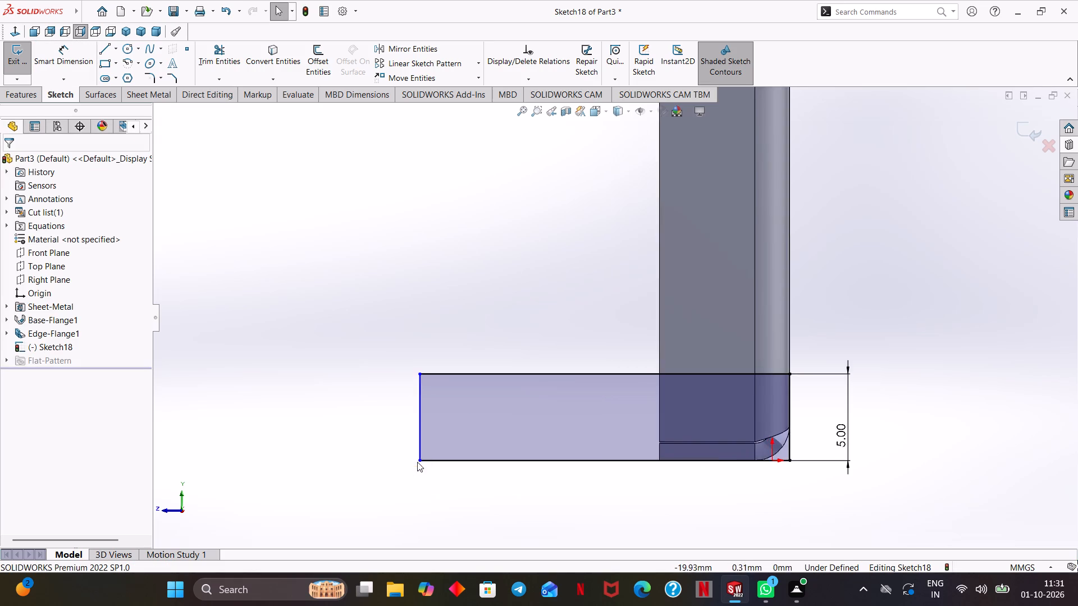
{"action": "scroll", "coordinate": [421, 453], "scroll_direction": "down", "scroll_amount": 1}
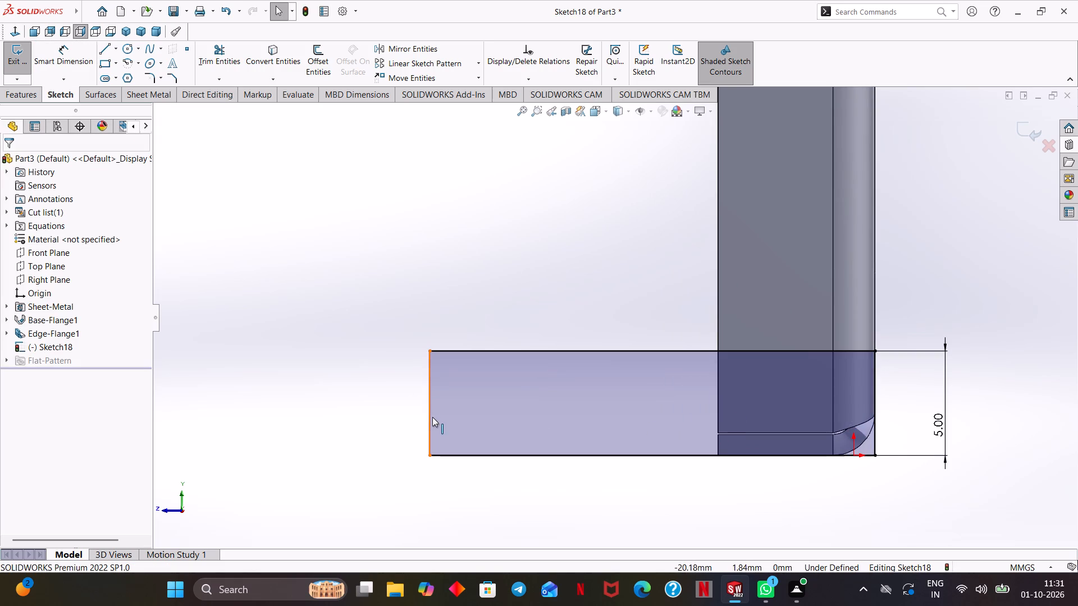
{"action": "left_click", "coordinate": [427, 417], "text": "ctrl"}
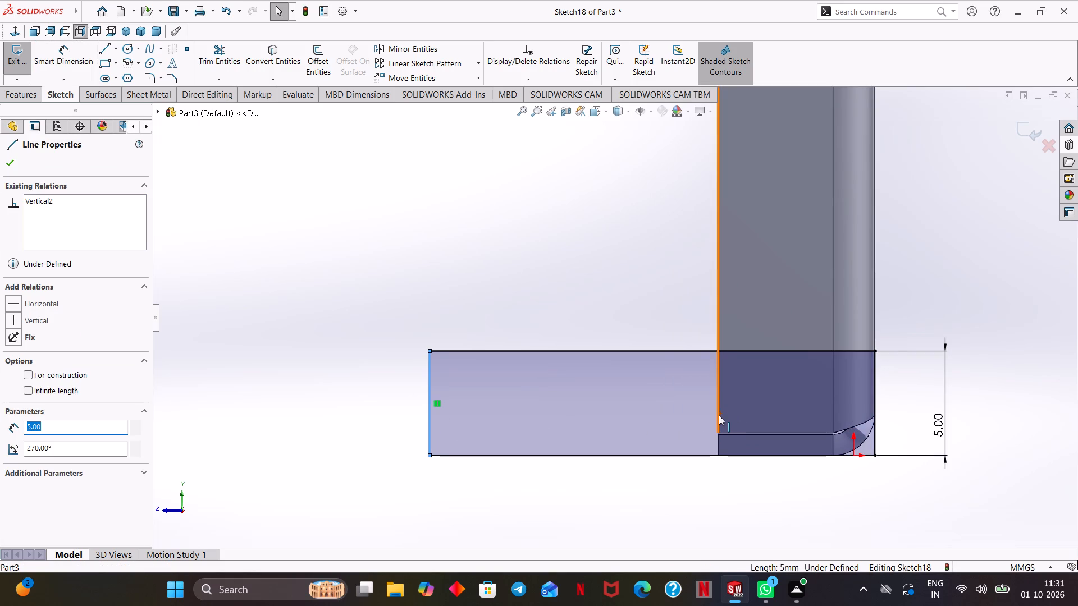
{"action": "left_click", "coordinate": [719, 415], "text": "ctrl"}
{"action": "left_click", "coordinate": [748, 363]}
{"action": "left_click", "coordinate": [584, 406]}
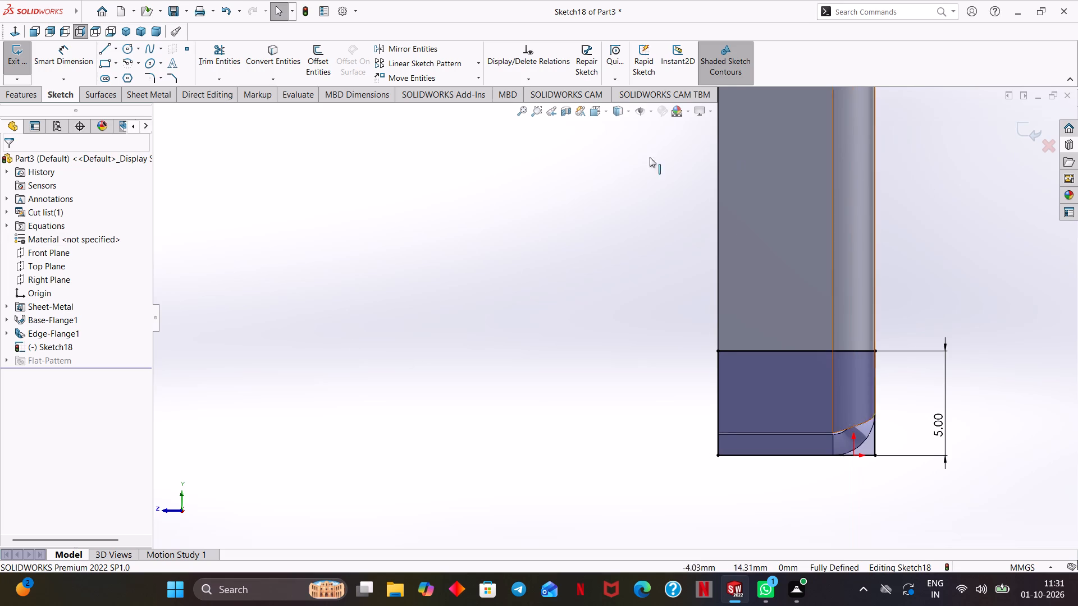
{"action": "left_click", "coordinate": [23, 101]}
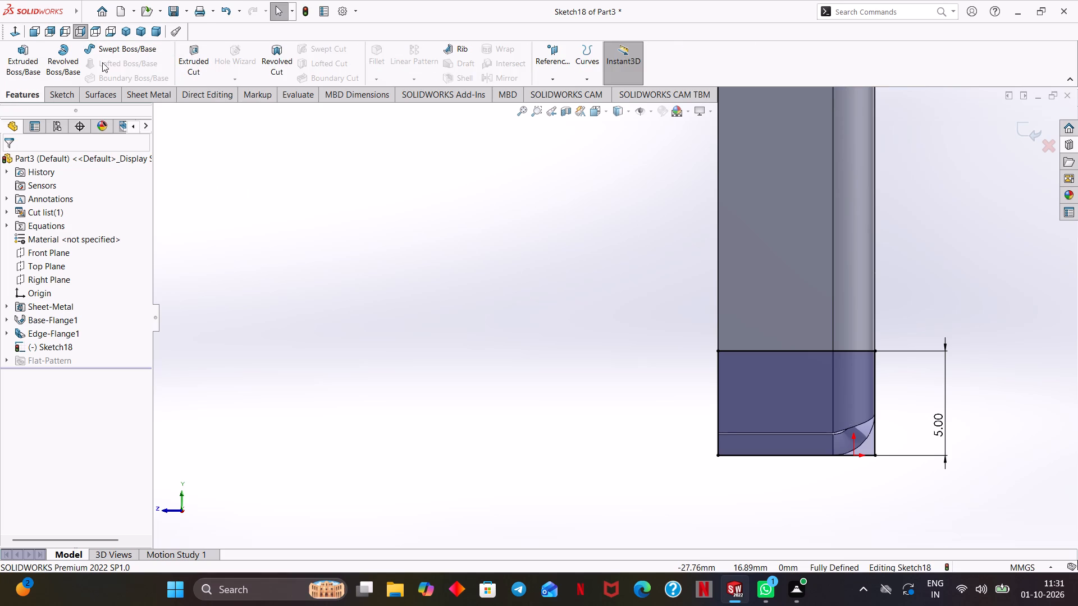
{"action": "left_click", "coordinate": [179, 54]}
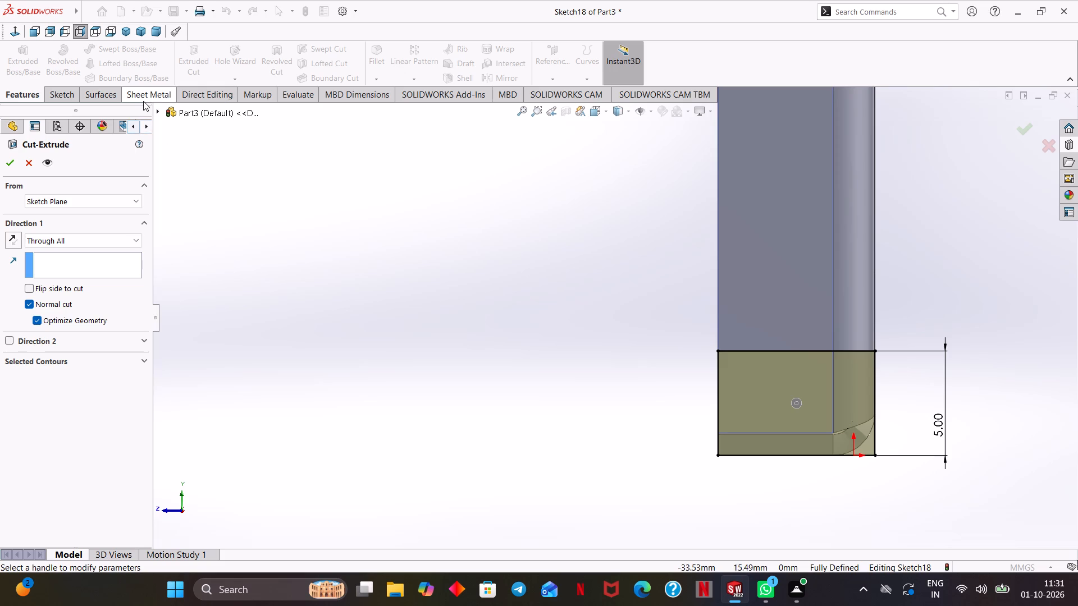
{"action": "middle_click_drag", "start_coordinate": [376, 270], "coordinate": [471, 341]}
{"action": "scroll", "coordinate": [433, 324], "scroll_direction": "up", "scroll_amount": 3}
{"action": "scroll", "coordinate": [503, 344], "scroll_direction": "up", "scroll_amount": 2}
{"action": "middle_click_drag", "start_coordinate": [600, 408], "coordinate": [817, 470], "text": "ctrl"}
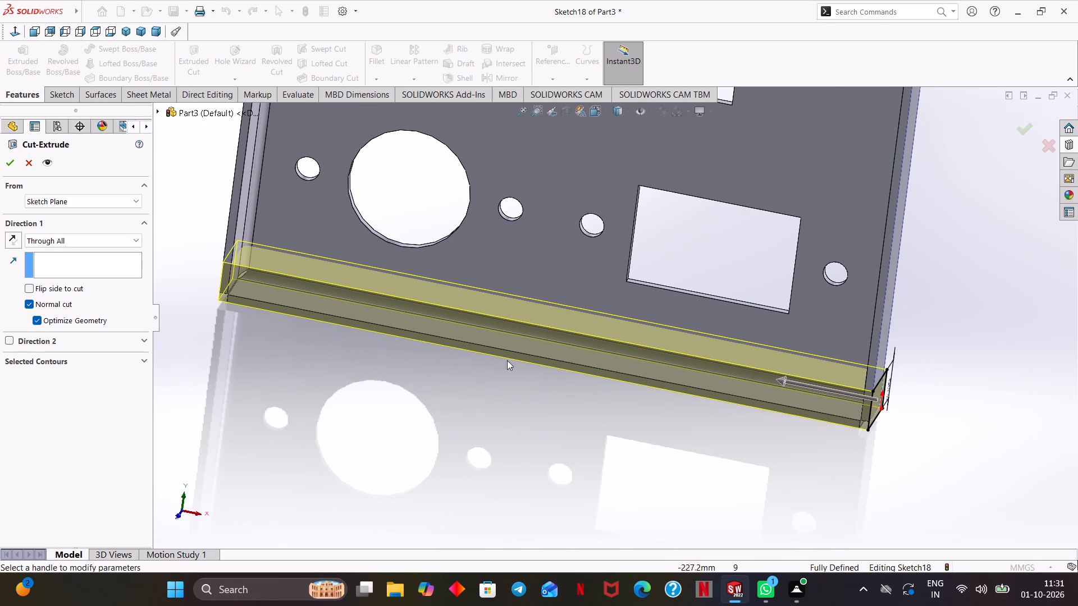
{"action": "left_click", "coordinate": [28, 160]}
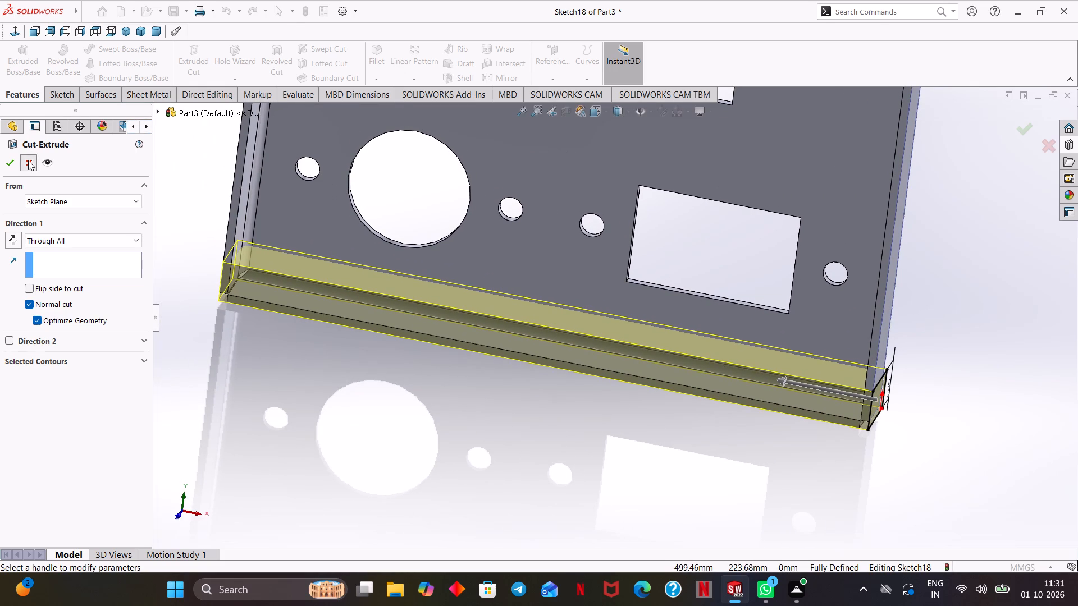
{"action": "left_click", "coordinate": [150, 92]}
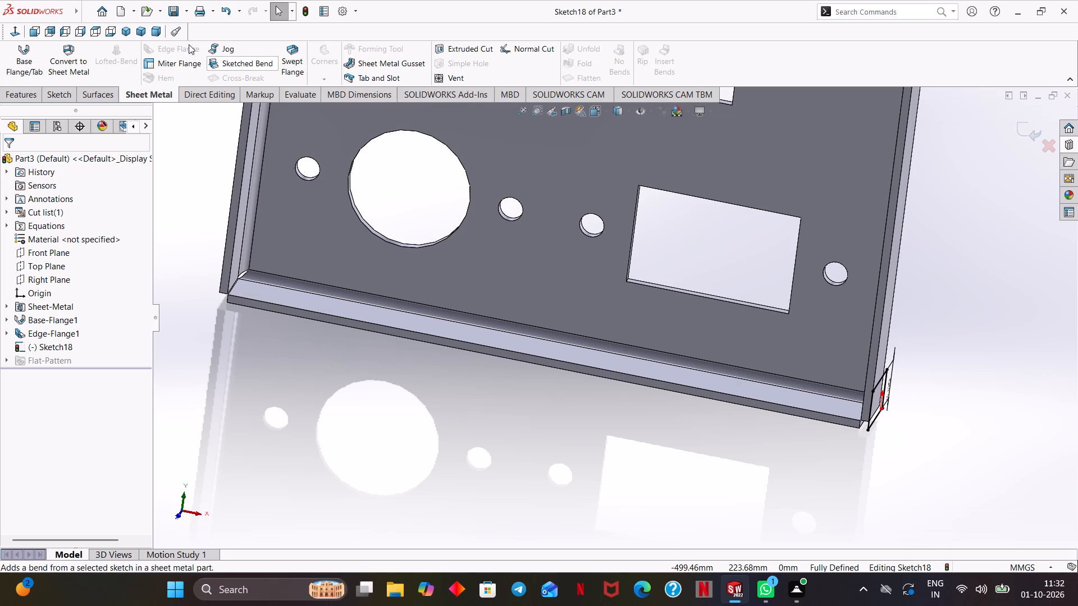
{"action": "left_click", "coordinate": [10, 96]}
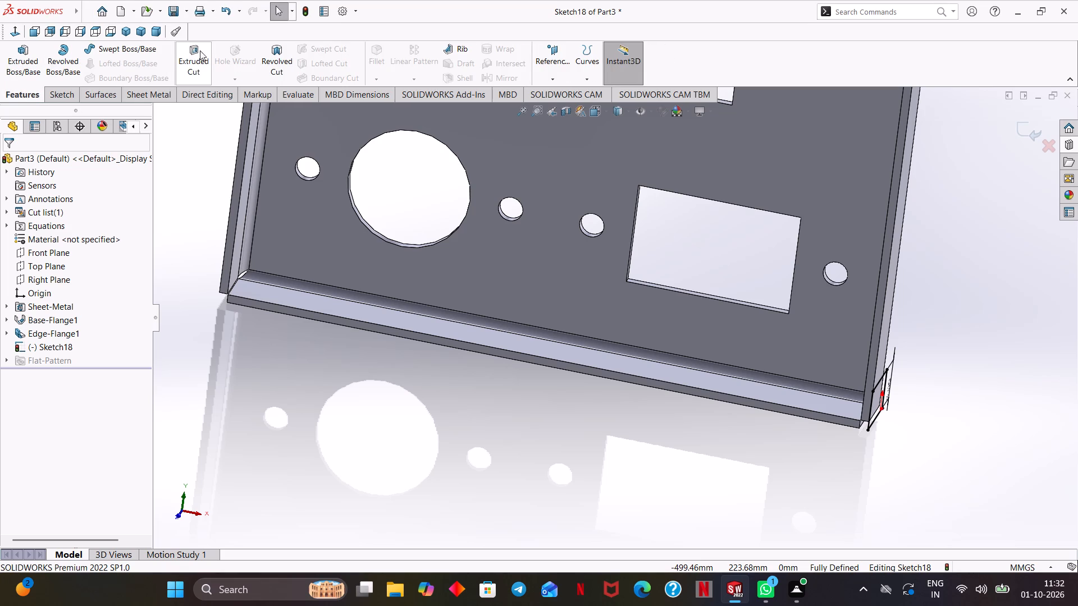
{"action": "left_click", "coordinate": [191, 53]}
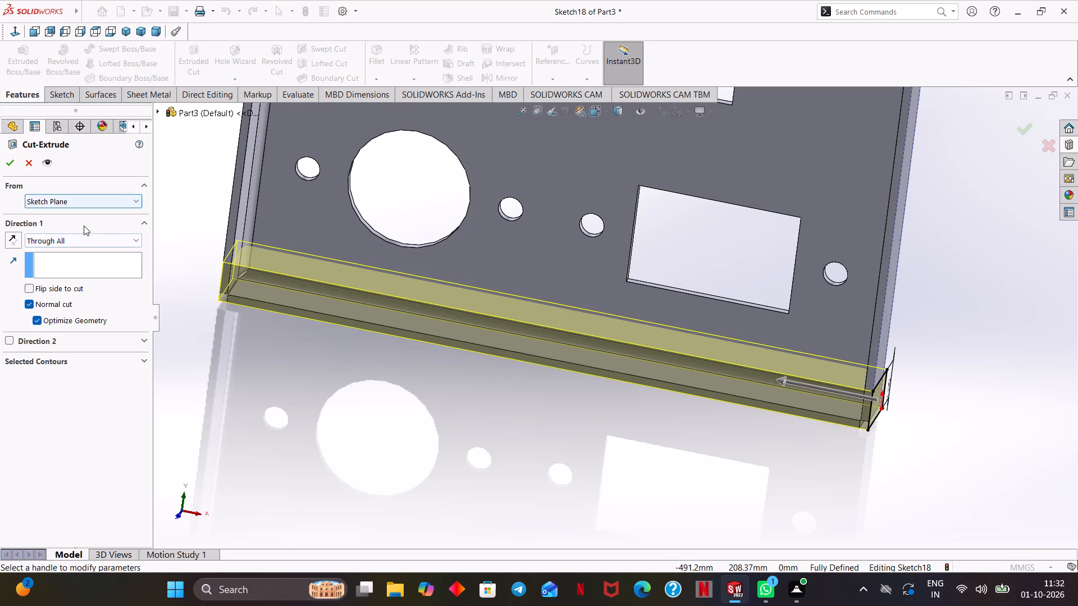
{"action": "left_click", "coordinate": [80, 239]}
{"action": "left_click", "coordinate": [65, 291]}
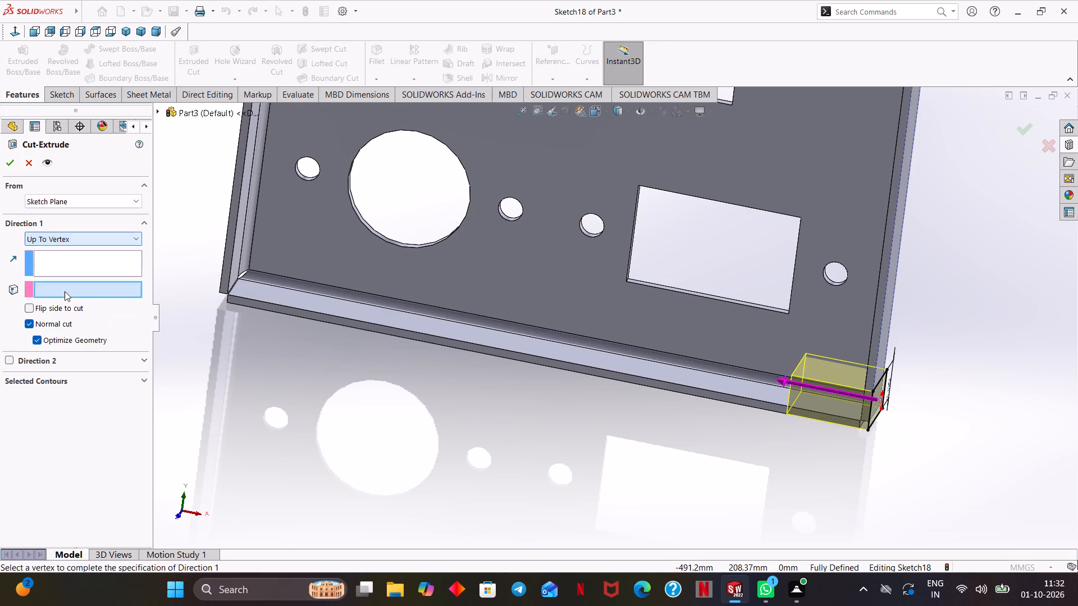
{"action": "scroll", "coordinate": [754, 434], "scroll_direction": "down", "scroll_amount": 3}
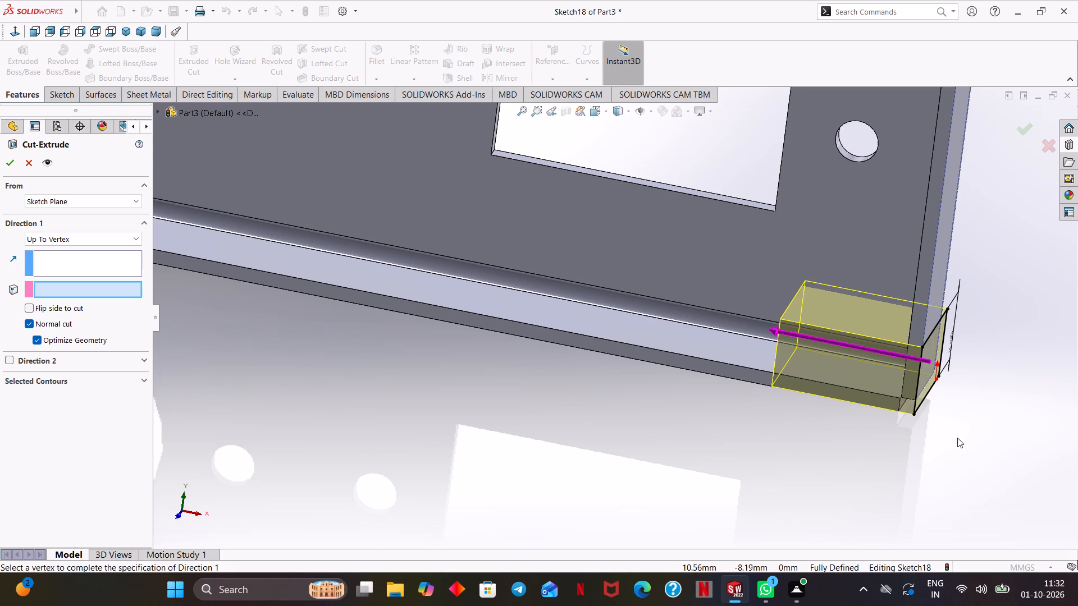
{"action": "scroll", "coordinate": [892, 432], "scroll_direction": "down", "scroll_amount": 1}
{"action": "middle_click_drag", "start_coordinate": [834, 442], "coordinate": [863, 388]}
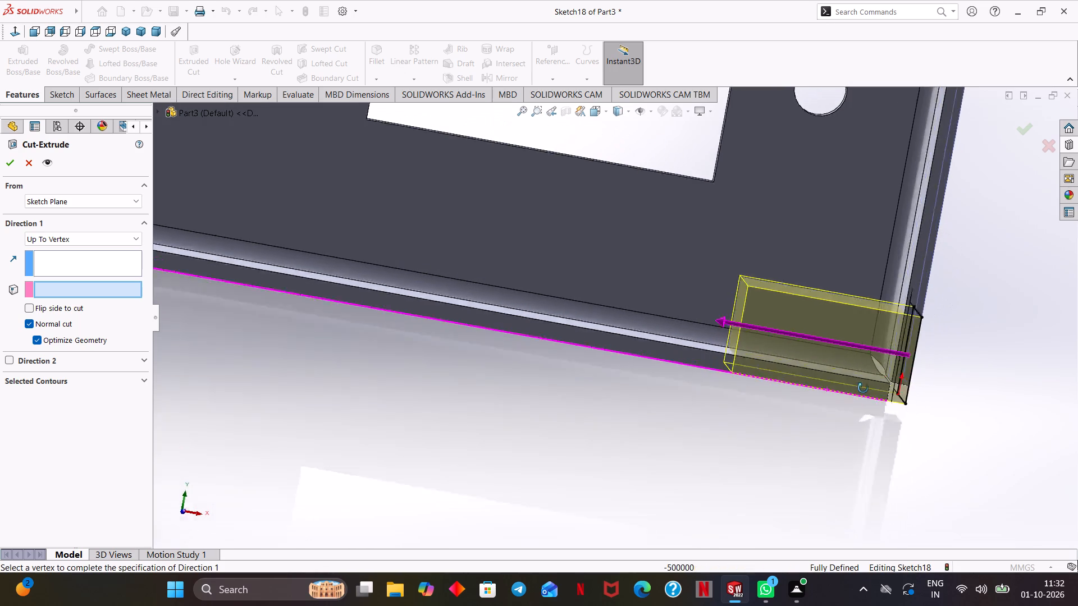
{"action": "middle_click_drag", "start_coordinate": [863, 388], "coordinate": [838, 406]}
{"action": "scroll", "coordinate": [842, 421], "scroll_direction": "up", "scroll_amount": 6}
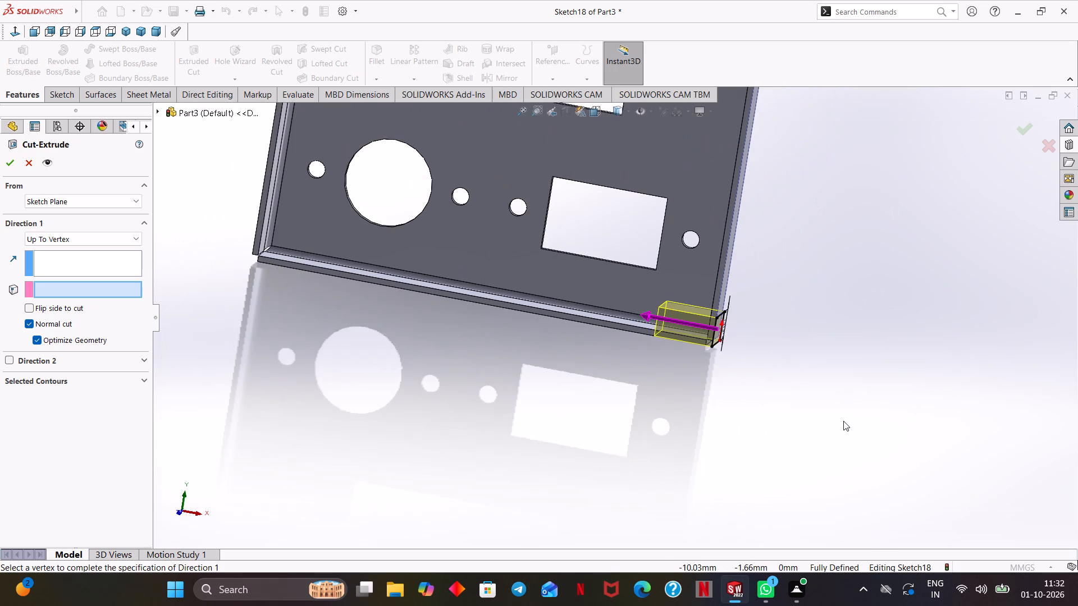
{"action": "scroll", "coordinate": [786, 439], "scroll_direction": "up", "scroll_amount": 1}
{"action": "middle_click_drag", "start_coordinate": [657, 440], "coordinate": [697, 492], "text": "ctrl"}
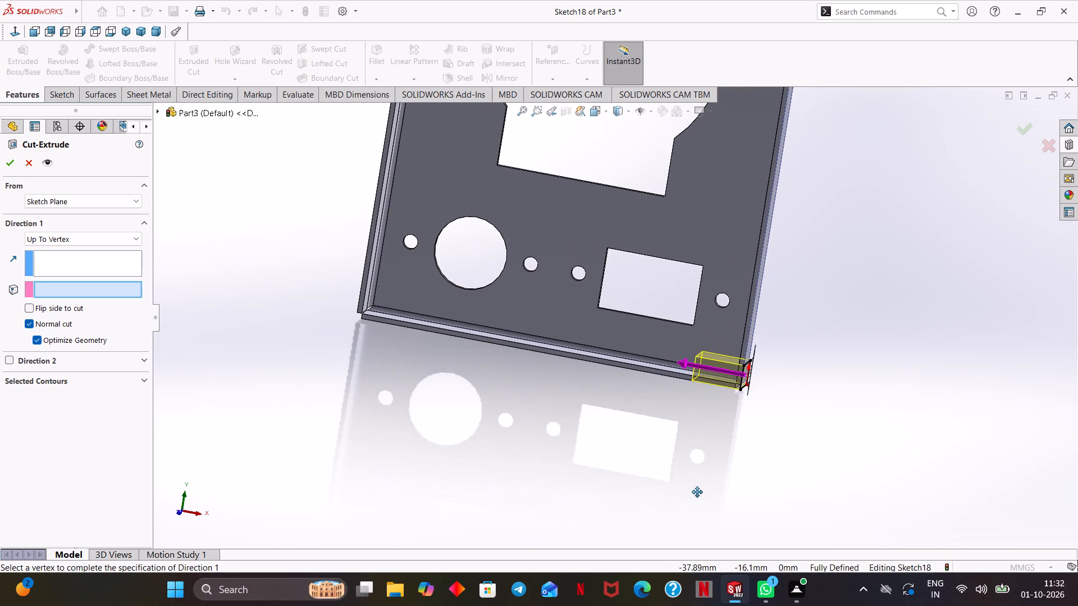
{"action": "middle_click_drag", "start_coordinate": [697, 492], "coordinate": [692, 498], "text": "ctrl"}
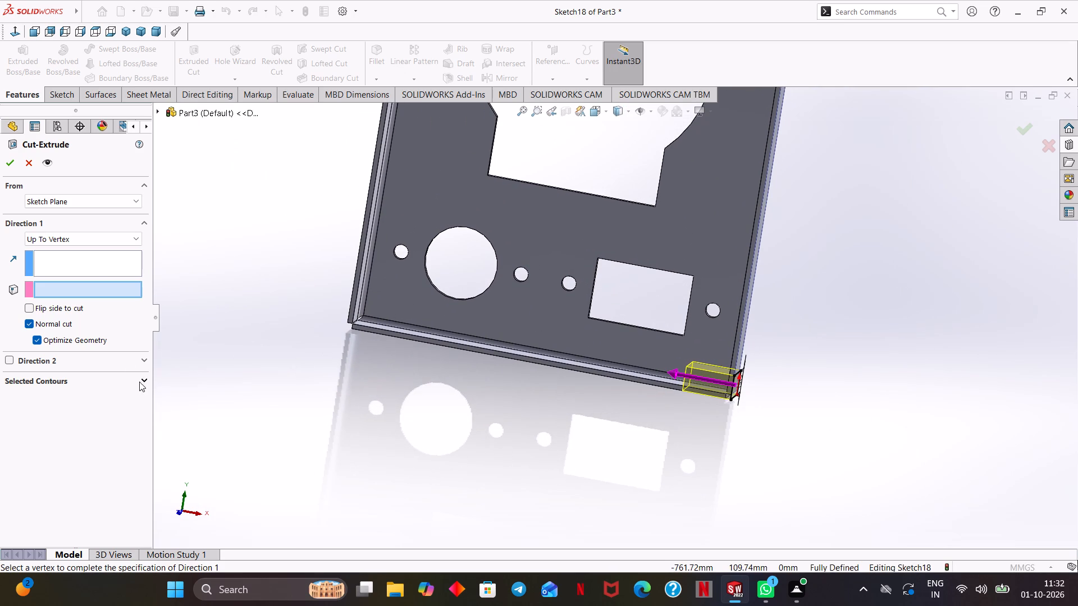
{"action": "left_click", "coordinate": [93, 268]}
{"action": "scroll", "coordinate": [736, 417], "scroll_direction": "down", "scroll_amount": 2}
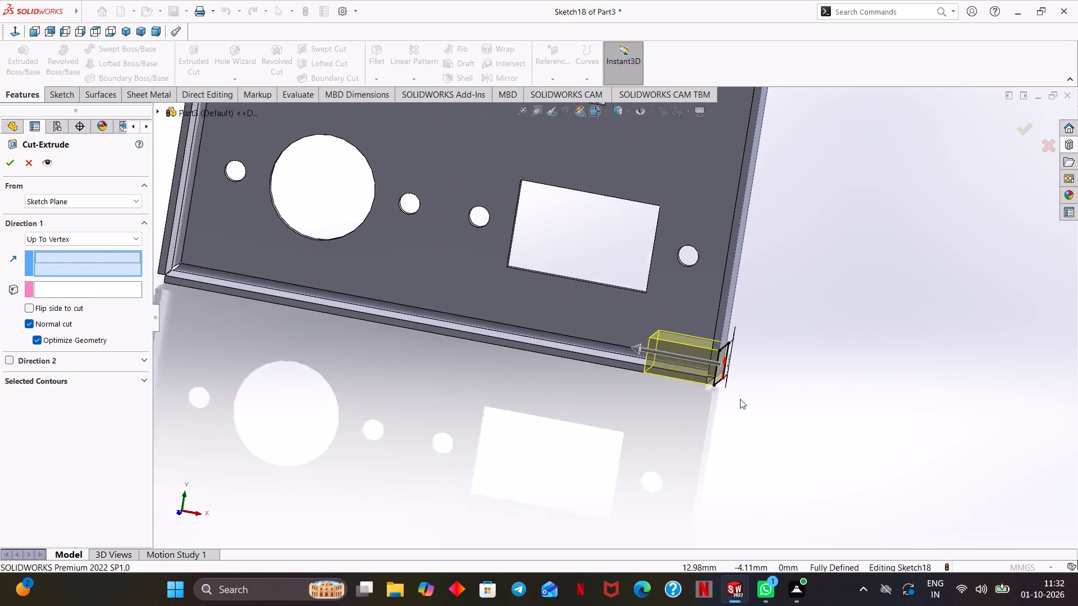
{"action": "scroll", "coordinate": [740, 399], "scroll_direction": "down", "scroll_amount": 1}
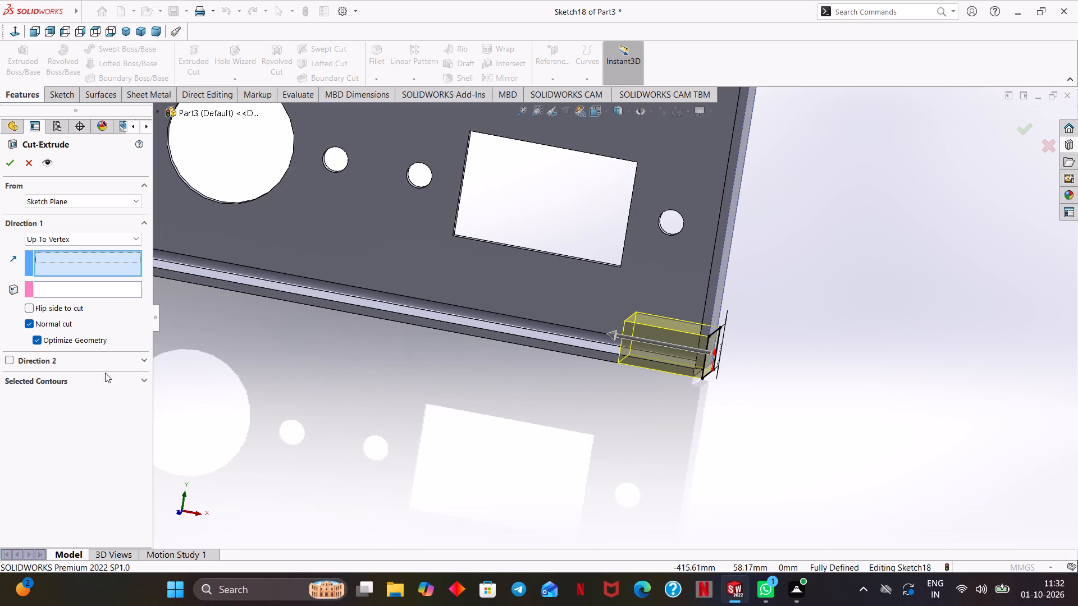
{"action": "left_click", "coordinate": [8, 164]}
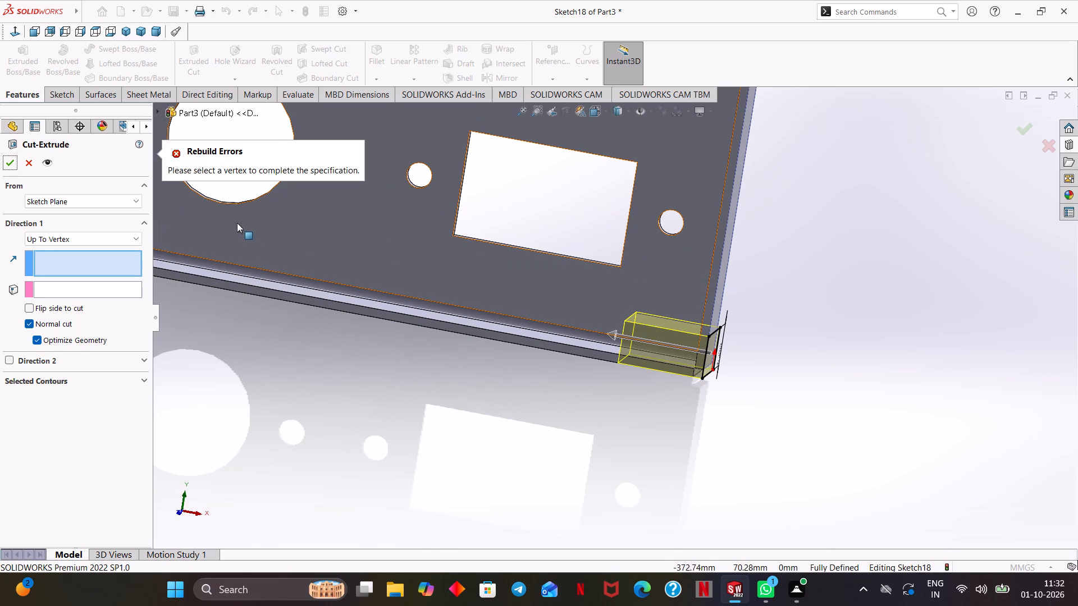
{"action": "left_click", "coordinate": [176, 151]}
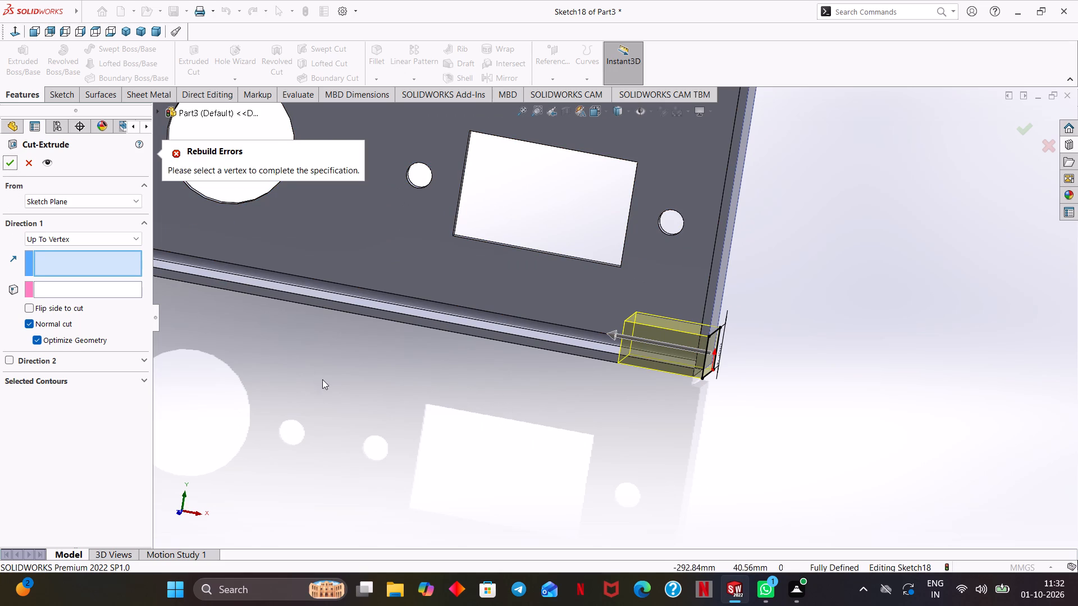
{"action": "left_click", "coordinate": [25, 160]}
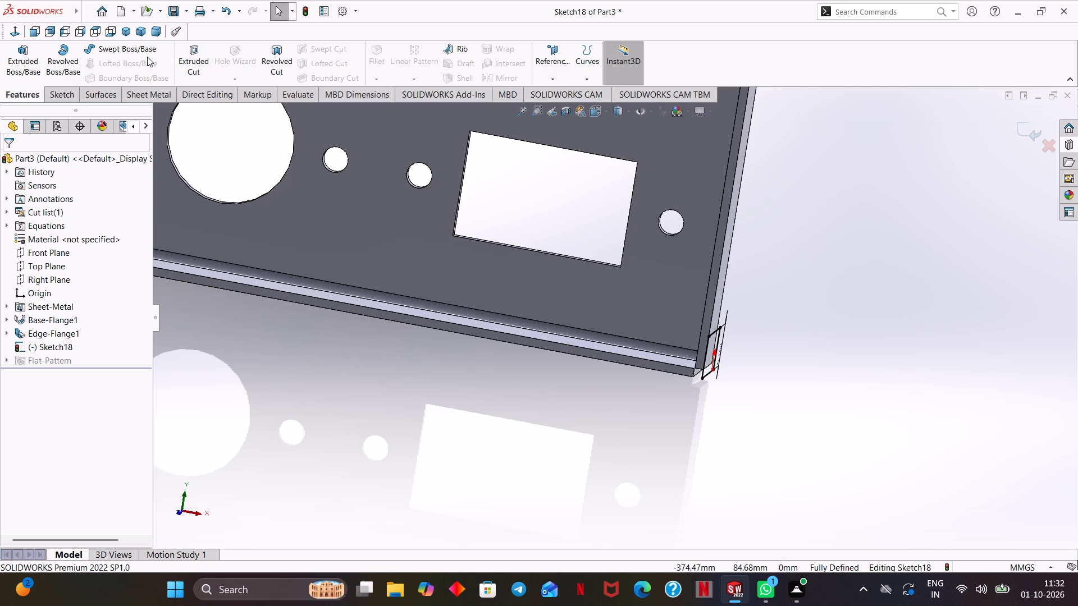
Extrude-cut the side flange's rectangle sketch using Up To Vertex, ending at the plate's bend edge beside that flange.
{"action": "left_click", "coordinate": [196, 46]}
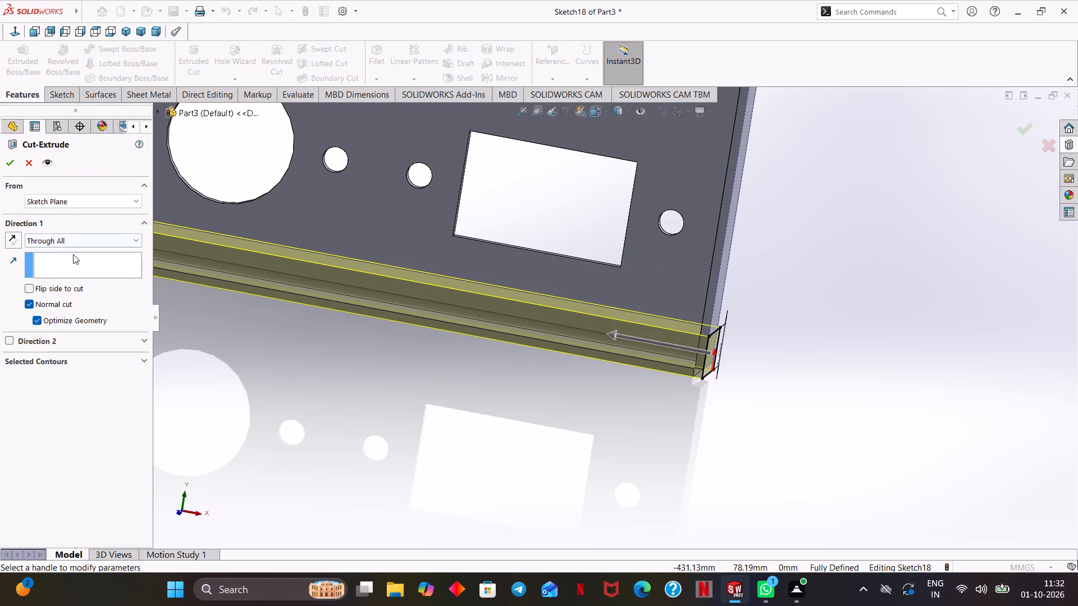
{"action": "left_click", "coordinate": [85, 242]}
{"action": "left_click", "coordinate": [79, 295]}
{"action": "middle_click_drag", "start_coordinate": [587, 371], "coordinate": [610, 385]}
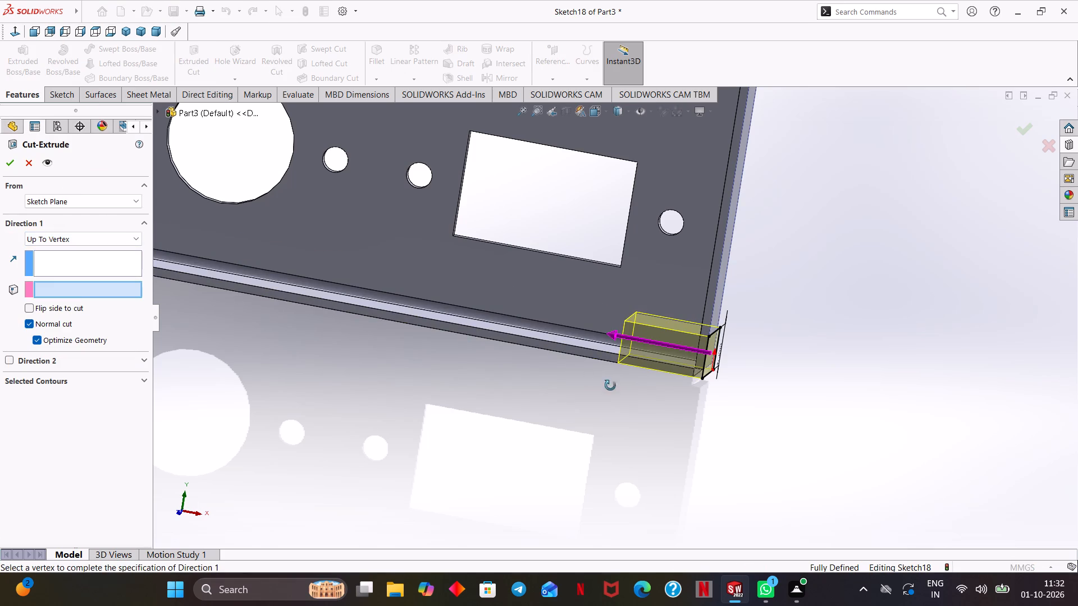
{"action": "middle_click_drag", "start_coordinate": [610, 385], "coordinate": [645, 397]}
{"action": "scroll", "coordinate": [655, 392], "scroll_direction": "down", "scroll_amount": 4}
{"action": "middle_click_drag", "start_coordinate": [658, 382], "coordinate": [647, 533], "text": "ctrl"}
{"action": "scroll", "coordinate": [668, 501], "scroll_direction": "down", "scroll_amount": 2}
{"action": "middle_click_drag", "start_coordinate": [745, 391], "coordinate": [733, 479], "text": "ctrl"}
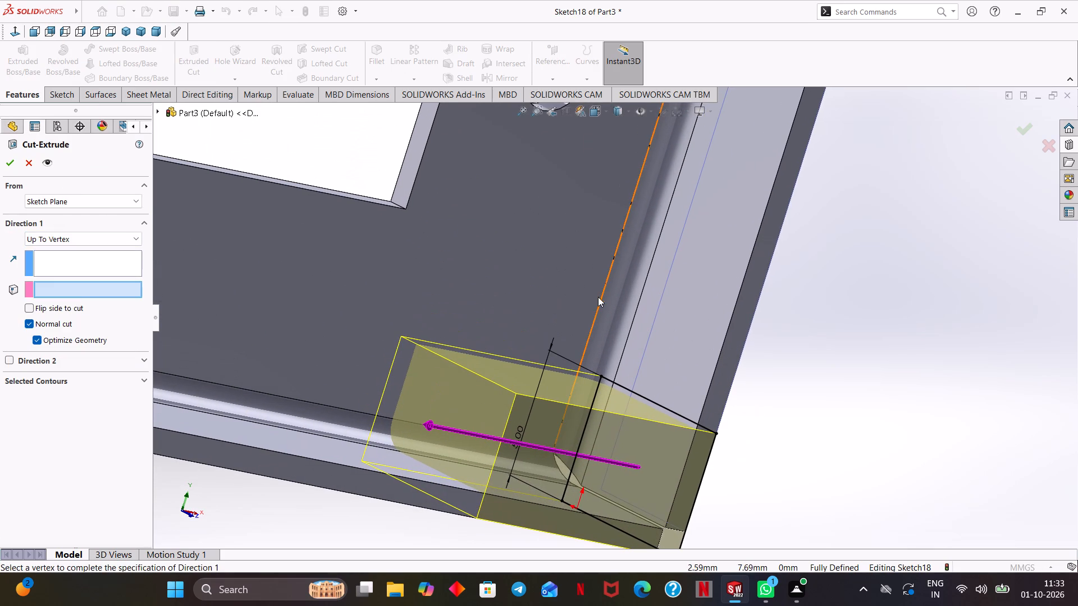
{"action": "left_click", "coordinate": [604, 293]}
{"action": "middle_click_drag", "start_coordinate": [844, 346], "coordinate": [820, 350]}
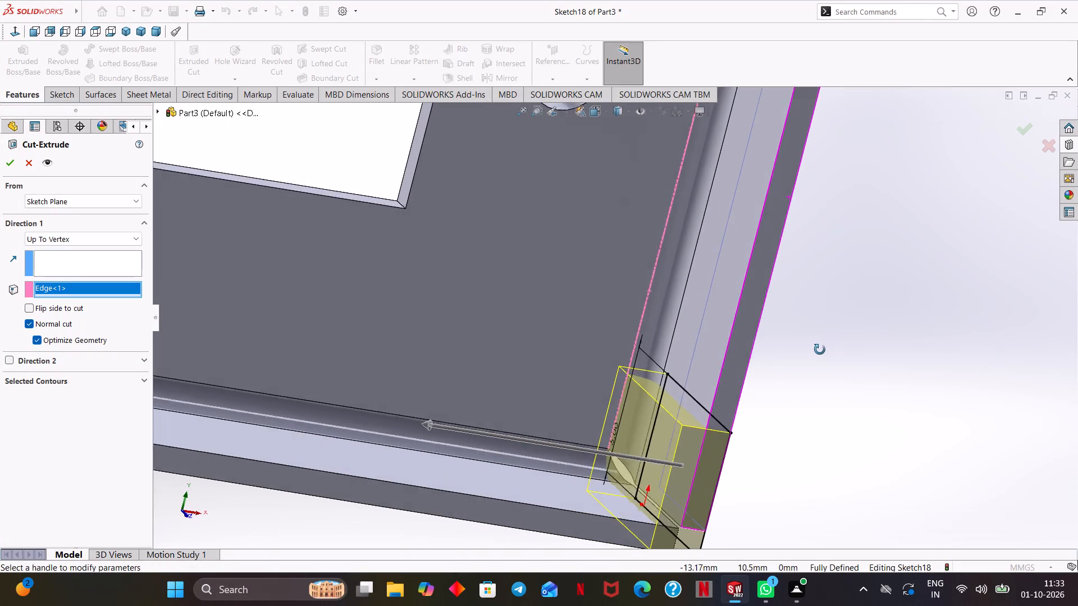
{"action": "middle_click_drag", "start_coordinate": [820, 350], "coordinate": [815, 354]}
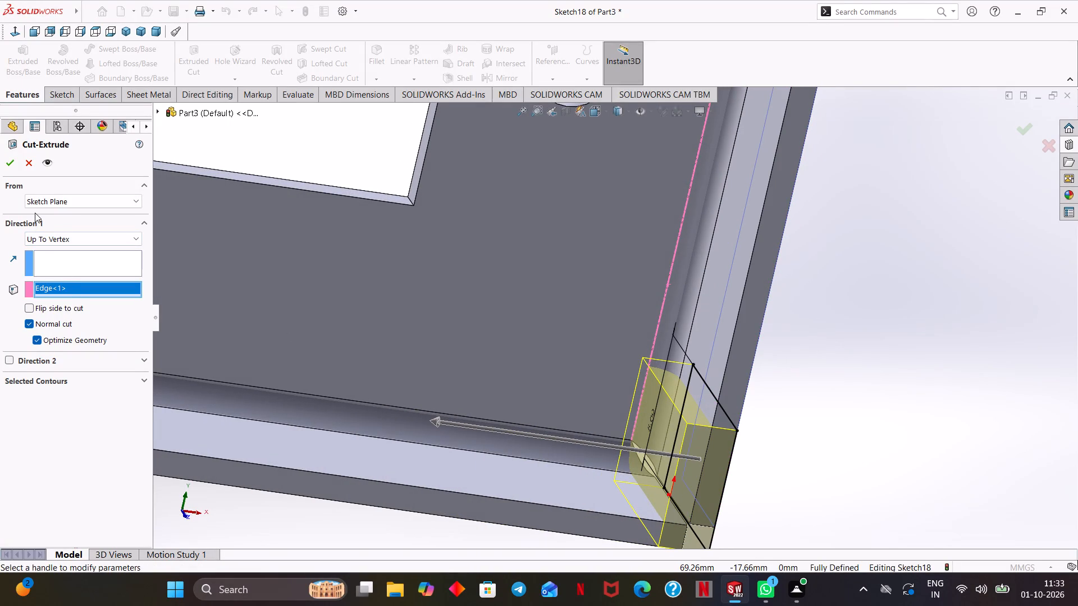
{"action": "left_click", "coordinate": [12, 166]}
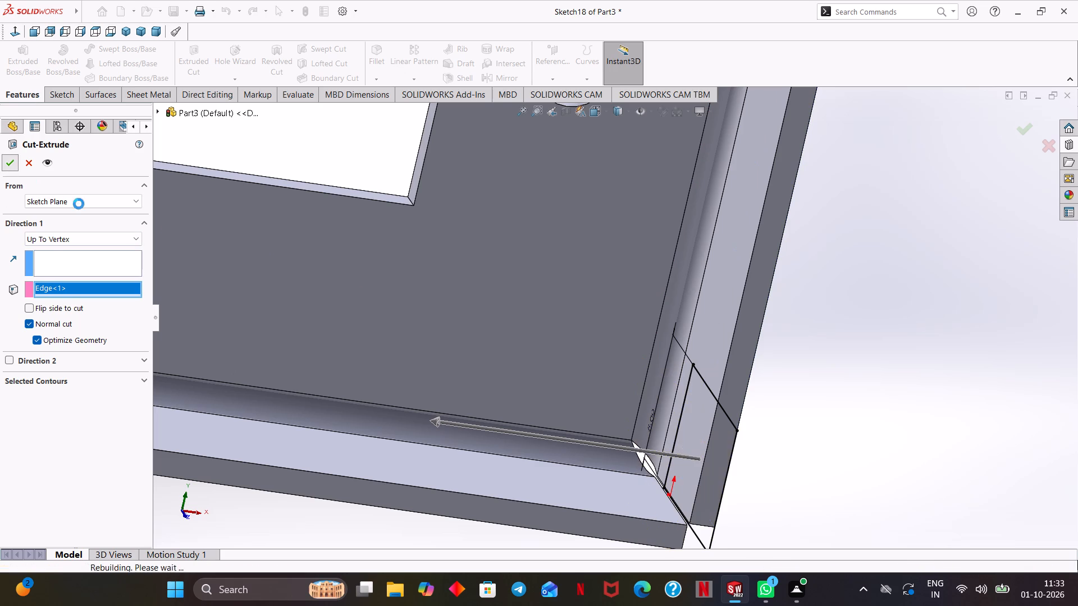
{"action": "left_click", "coordinate": [811, 382]}
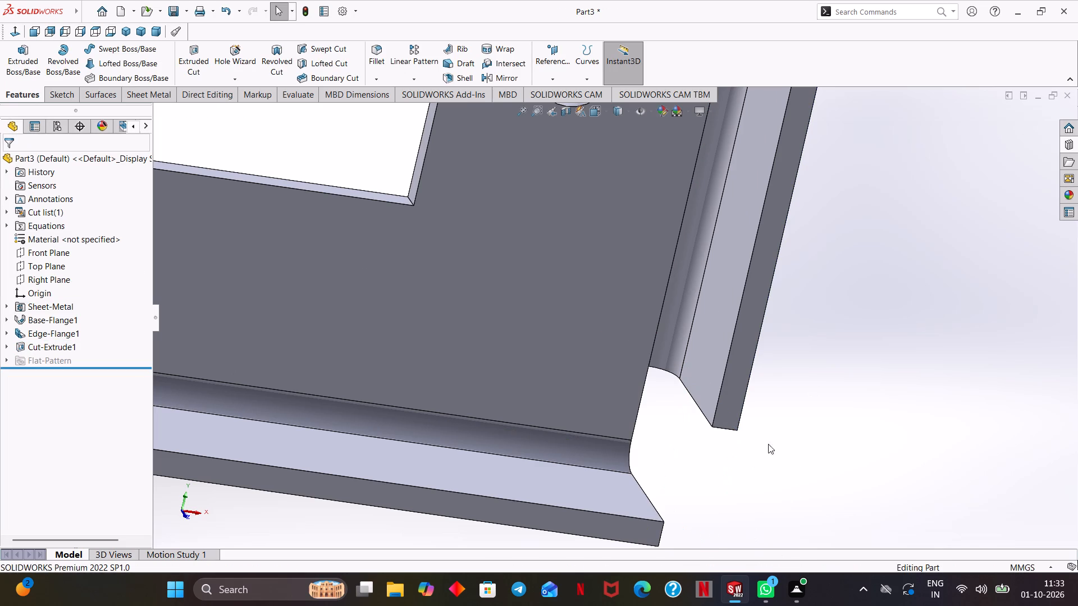
Examine the cut lower corner between the side flange and bottom flange from several angles.
{"action": "scroll", "coordinate": [775, 452], "scroll_direction": "up", "scroll_amount": 1}
{"action": "middle_click_drag", "start_coordinate": [797, 450], "coordinate": [750, 338]}
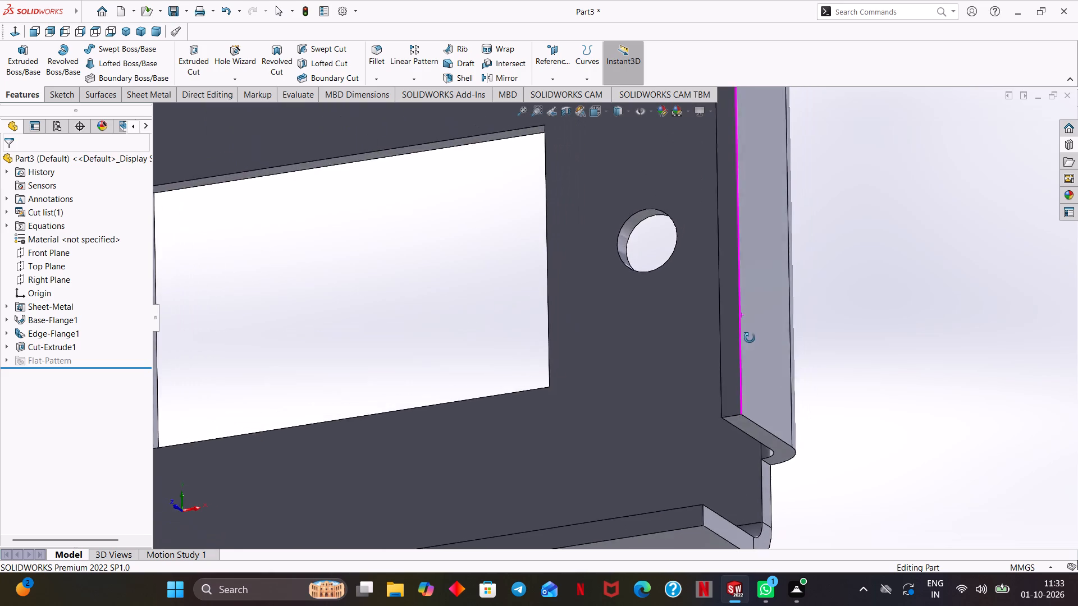
{"action": "middle_click_drag", "start_coordinate": [750, 338], "coordinate": [695, 421]}
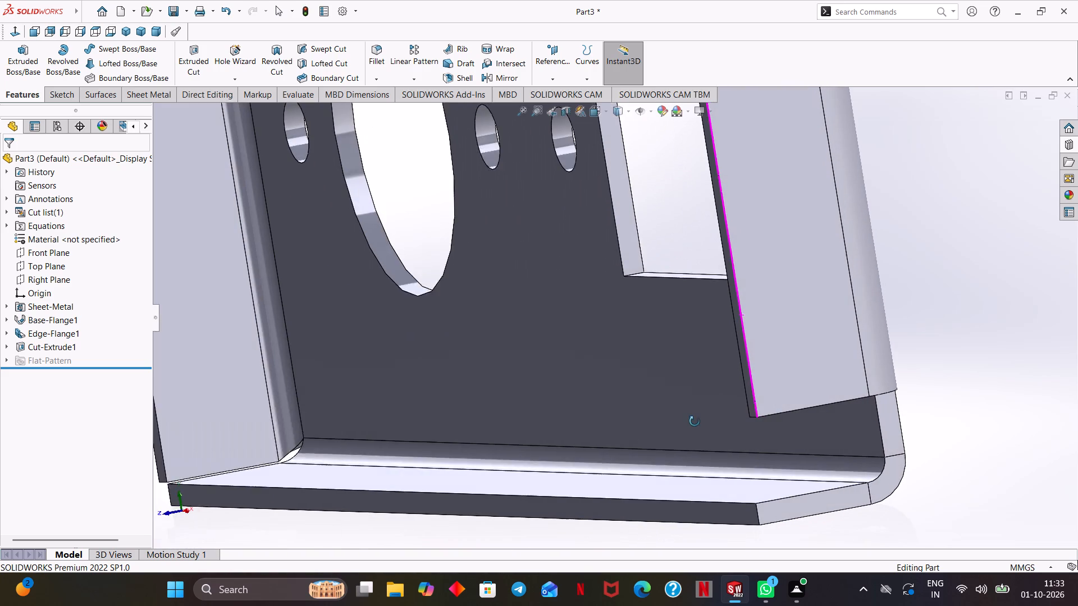
{"action": "middle_click_drag", "start_coordinate": [695, 421], "coordinate": [695, 415]}
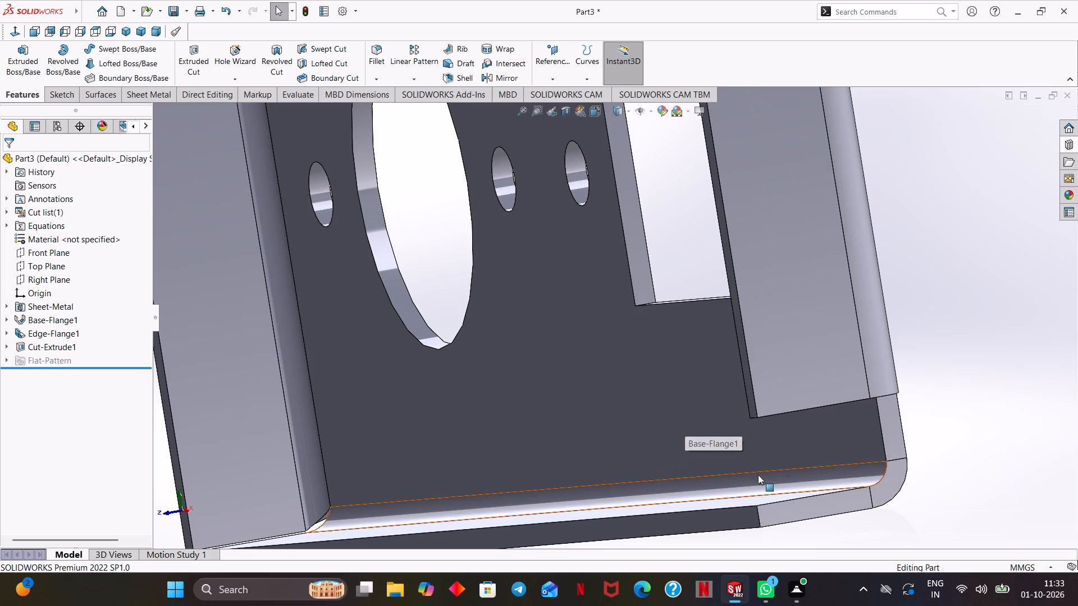
{"action": "scroll", "coordinate": [927, 426], "scroll_direction": "up", "scroll_amount": 2}
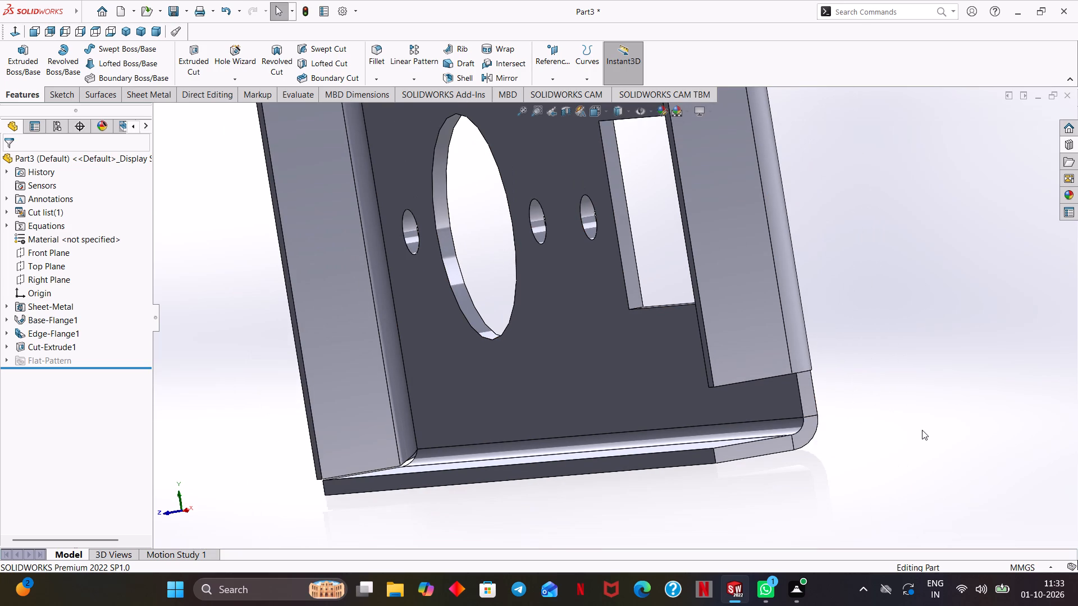
{"action": "scroll", "coordinate": [922, 425], "scroll_direction": "up", "scroll_amount": 3}
{"action": "middle_click_drag", "start_coordinate": [925, 421], "coordinate": [929, 473], "text": "ctrl"}
{"action": "key", "text": "ctrl+7"}
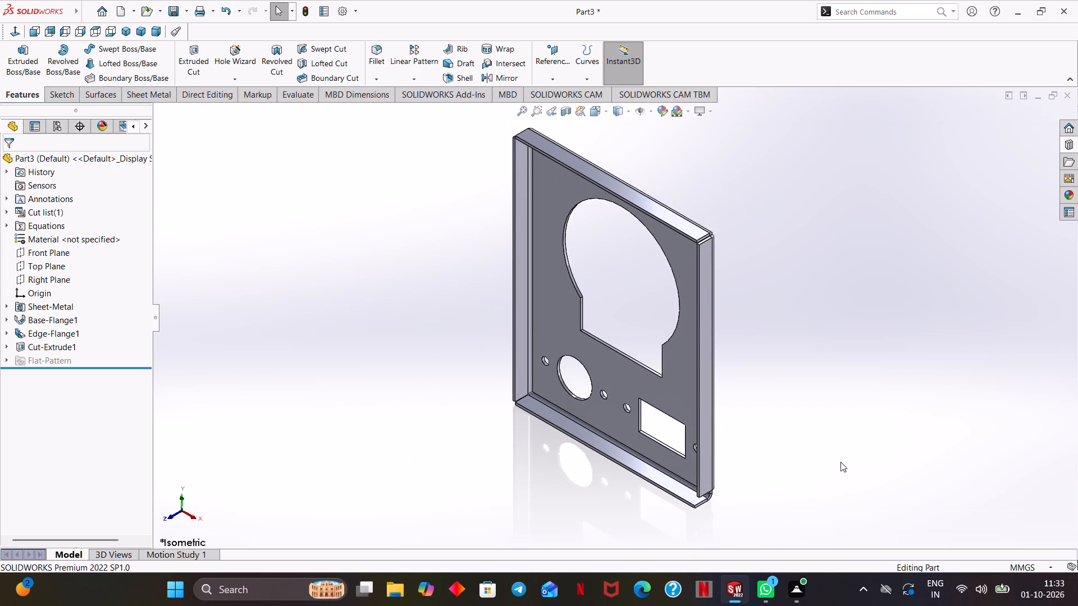
{"action": "scroll", "coordinate": [815, 456], "scroll_direction": "down", "scroll_amount": 2}
{"action": "middle_click_drag", "start_coordinate": [746, 436], "coordinate": [802, 459], "text": "ctrl"}
{"action": "scroll", "coordinate": [793, 460], "scroll_direction": "down", "scroll_amount": 2}
{"action": "middle_click_drag", "start_coordinate": [674, 435], "coordinate": [738, 421], "text": "ctrl"}
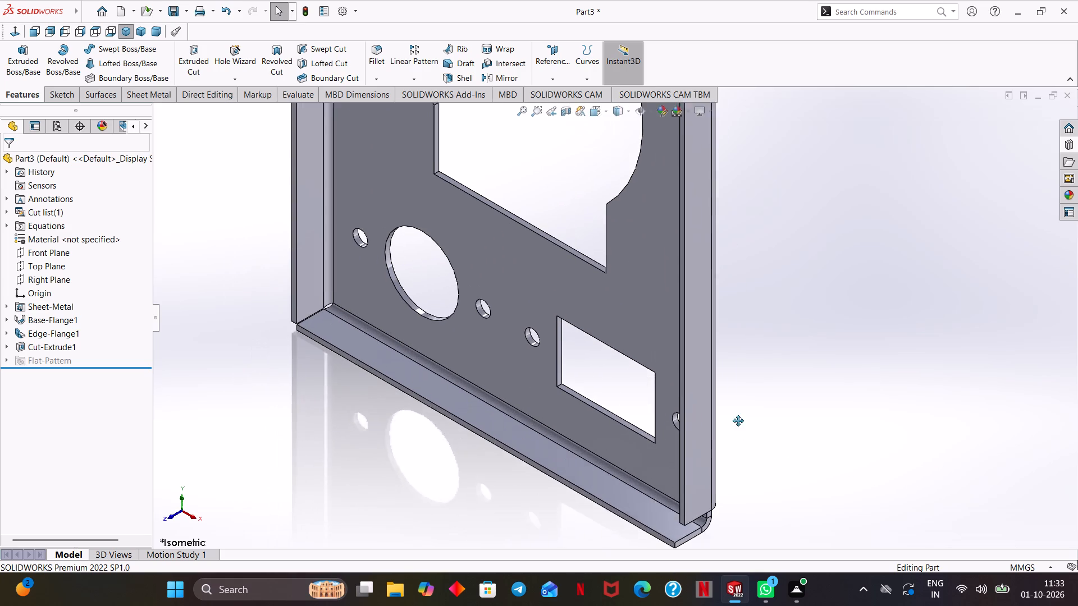
{"action": "middle_click_drag", "start_coordinate": [738, 421], "coordinate": [747, 419], "text": "ctrl"}
{"action": "scroll", "coordinate": [746, 419], "scroll_direction": "down", "scroll_amount": 2}
{"action": "middle_click_drag", "start_coordinate": [729, 394], "coordinate": [763, 344], "text": "ctrl"}
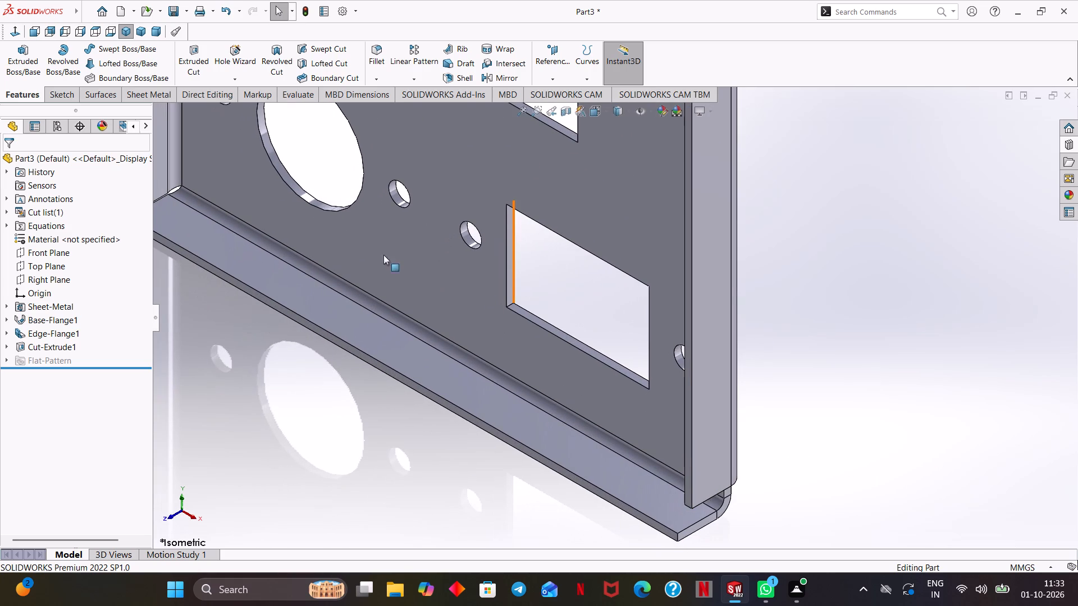
Mirror the flange corner cut about the Right Plane onto the opposite side flange.
{"action": "left_click", "coordinate": [494, 74]}
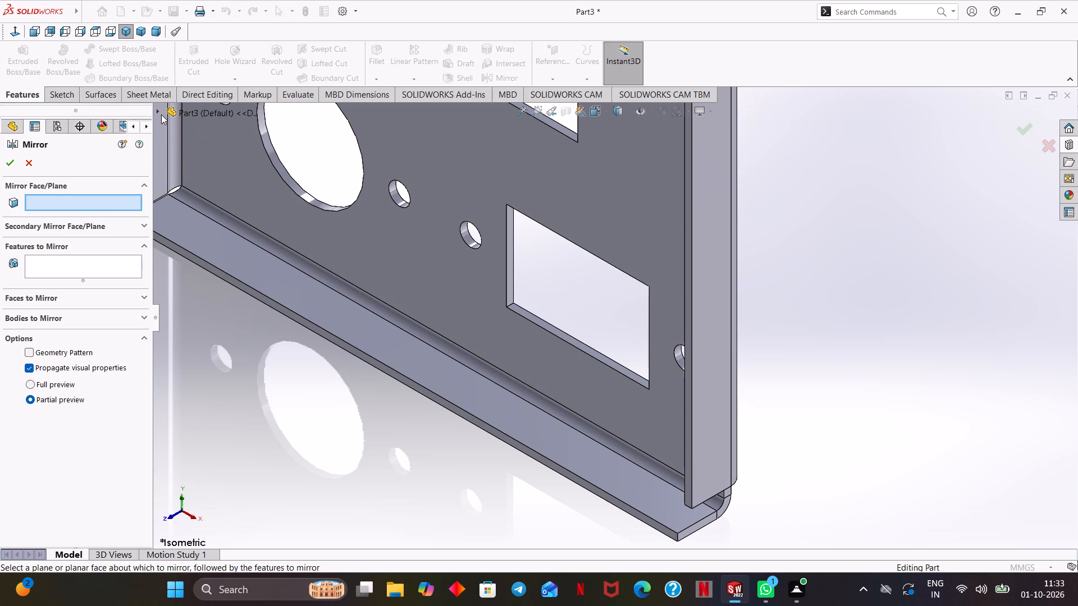
{"action": "left_click", "coordinate": [158, 111]}
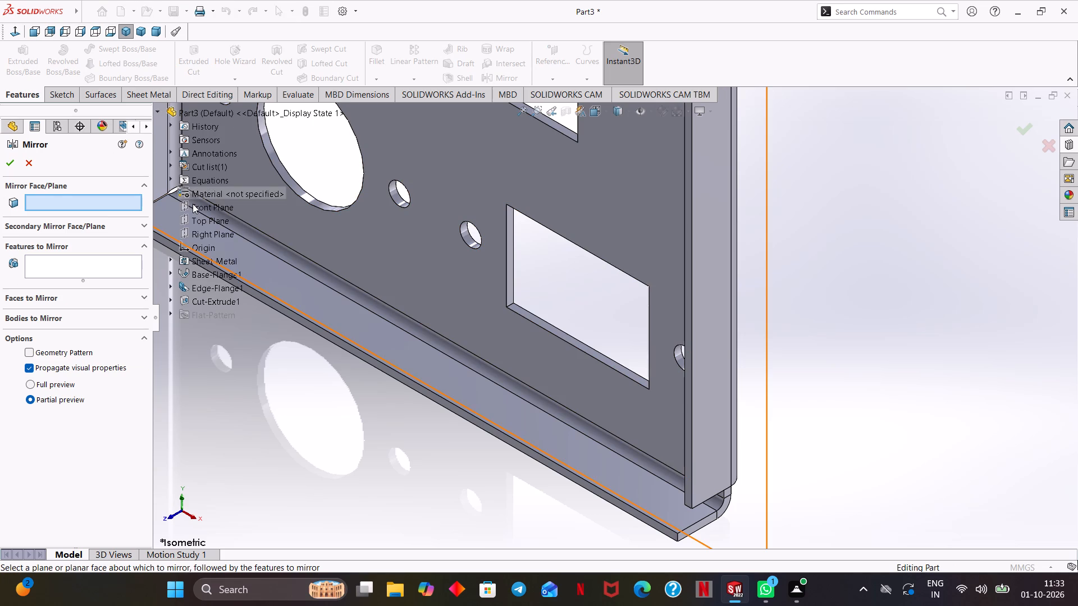
{"action": "left_click", "coordinate": [205, 228]}
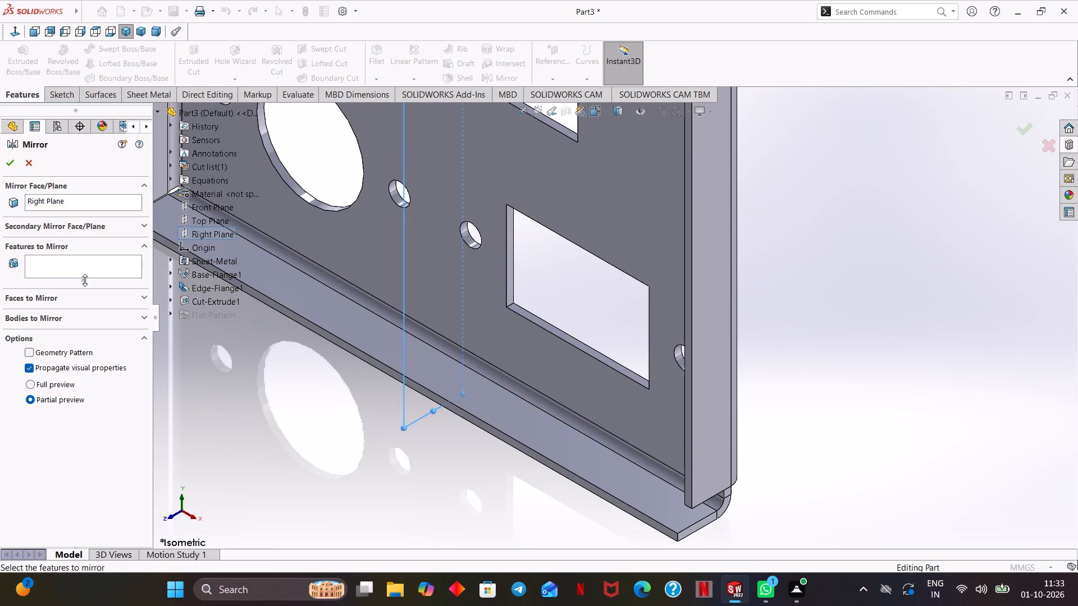
{"action": "left_click", "coordinate": [68, 265]}
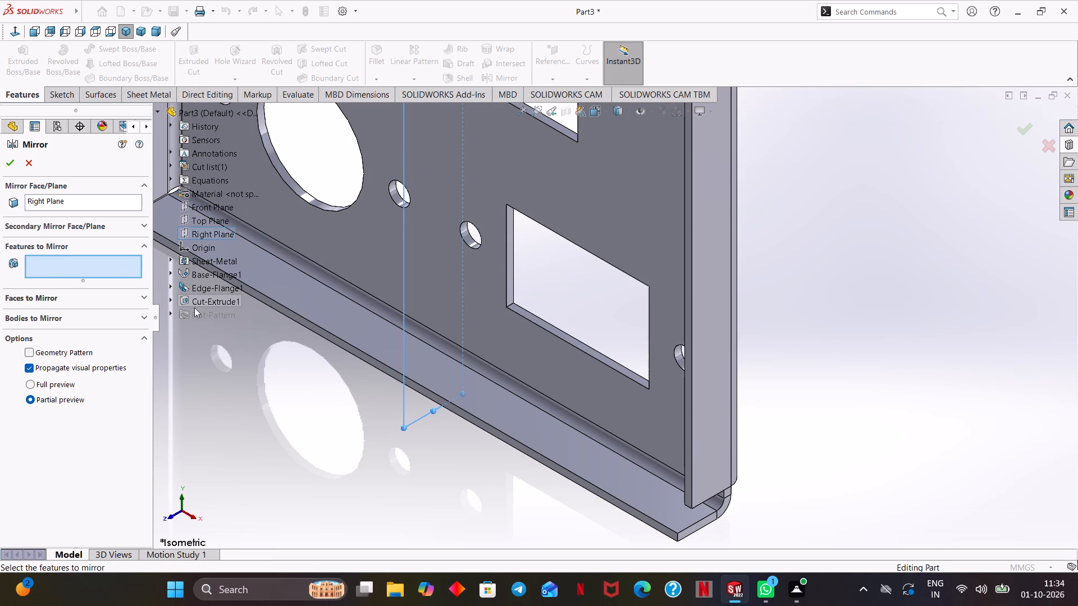
{"action": "left_click", "coordinate": [194, 305]}
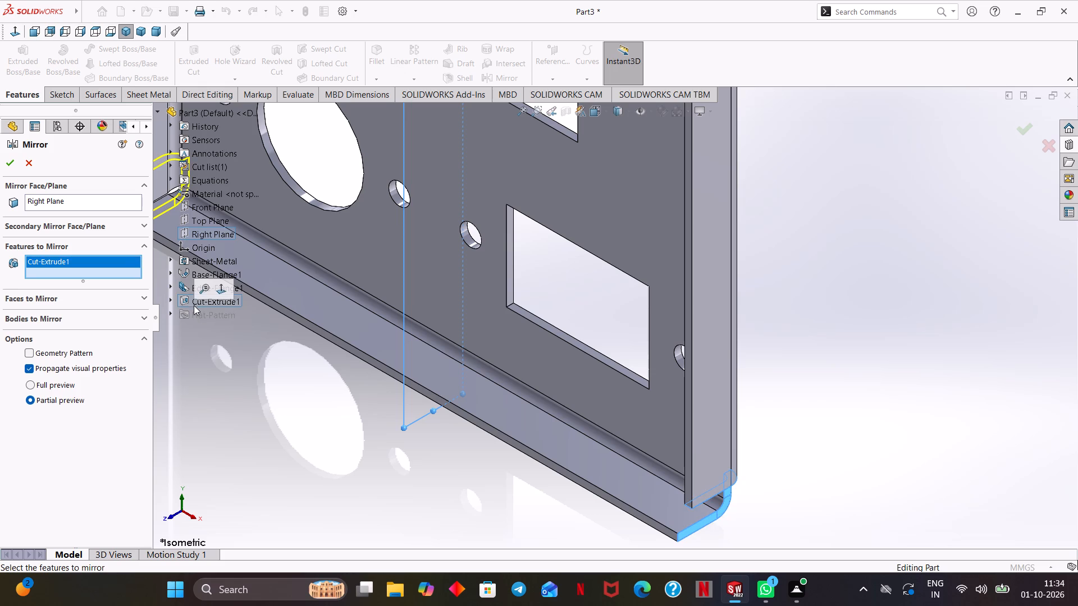
{"action": "left_click", "coordinate": [0, 161]}
{"action": "left_click", "coordinate": [12, 163]}
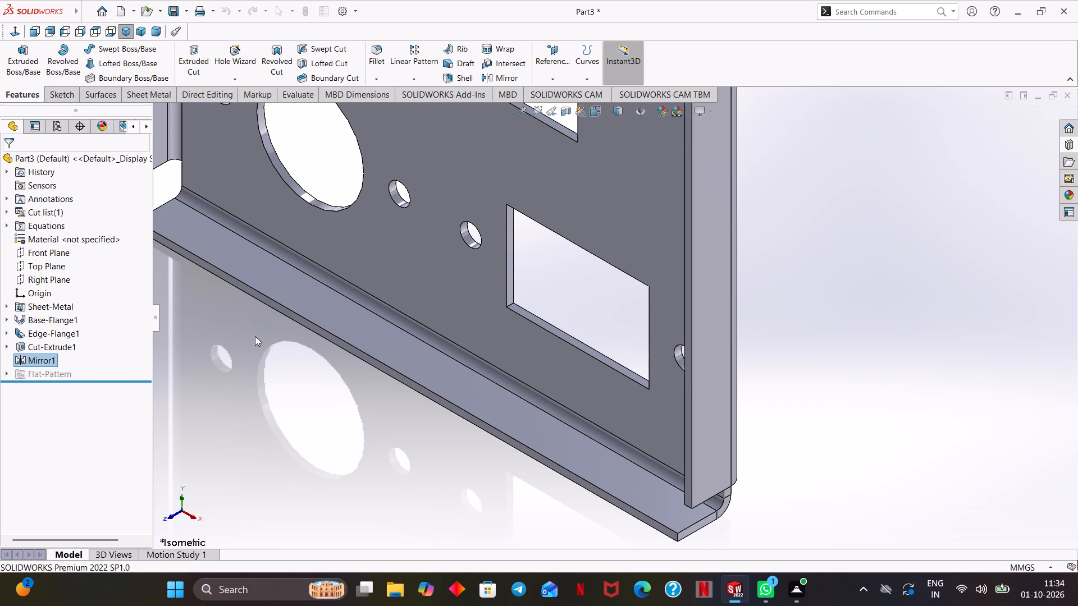
Offset the bottom flange's free-end face outward by 2.5 mm with Move Face, replacing the preselected mirror feature.
{"action": "scroll", "coordinate": [255, 336], "scroll_direction": "up", "scroll_amount": 1}
{"action": "left_click", "coordinate": [203, 94]}
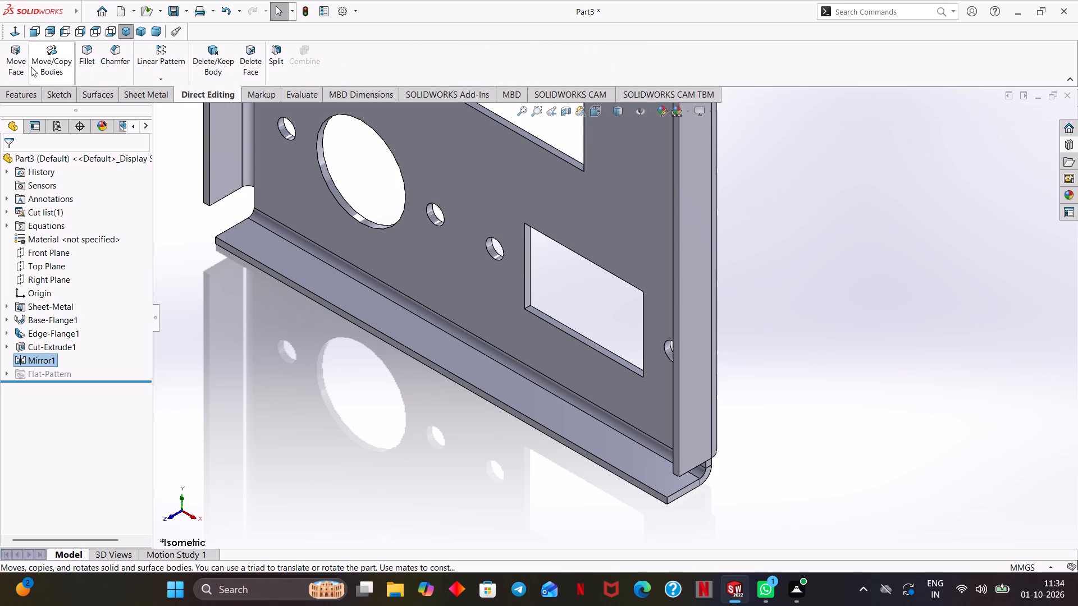
{"action": "left_click", "coordinate": [16, 55]}
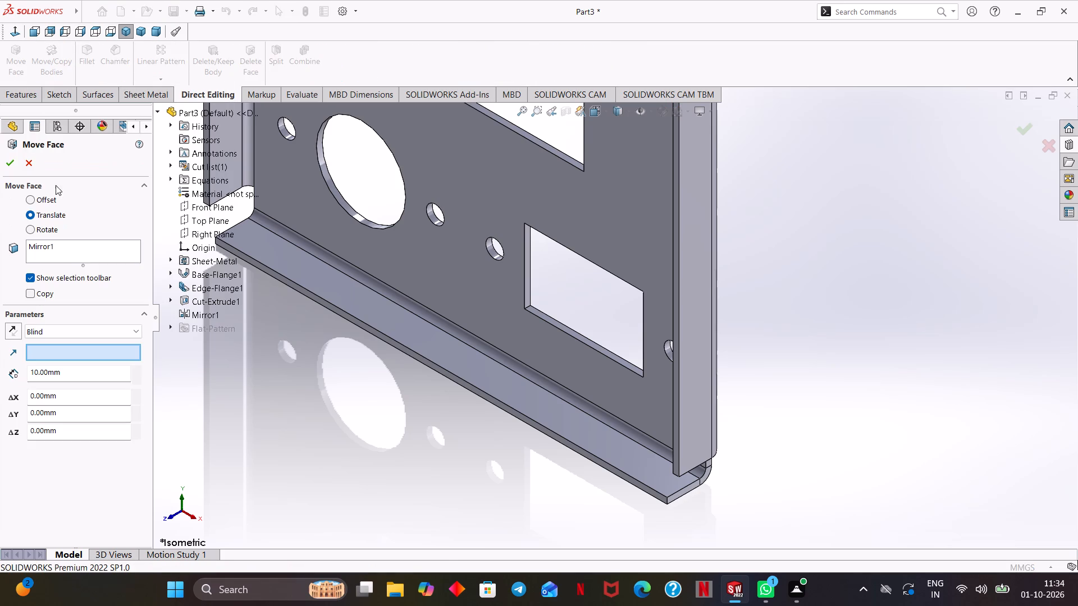
{"action": "left_click", "coordinate": [46, 199]}
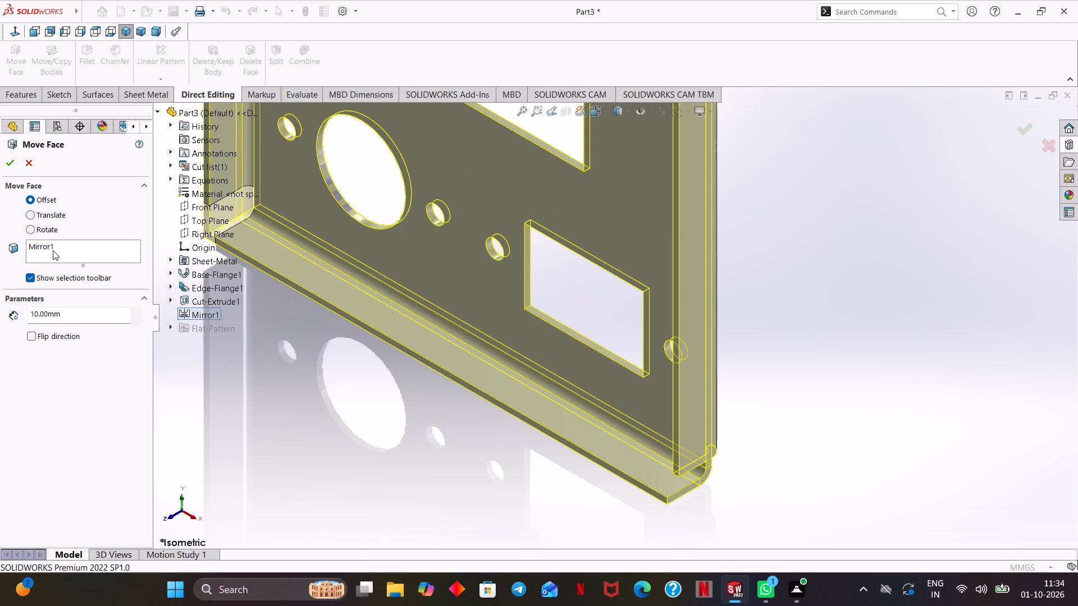
{"action": "left_click_drag", "start_coordinate": [57, 310], "coordinate": [28, 317]}
{"action": "left_click_drag", "start_coordinate": [28, 317], "coordinate": [25, 319]}
{"action": "type", "text": "2.5"}
{"action": "key", "text": "Return"}
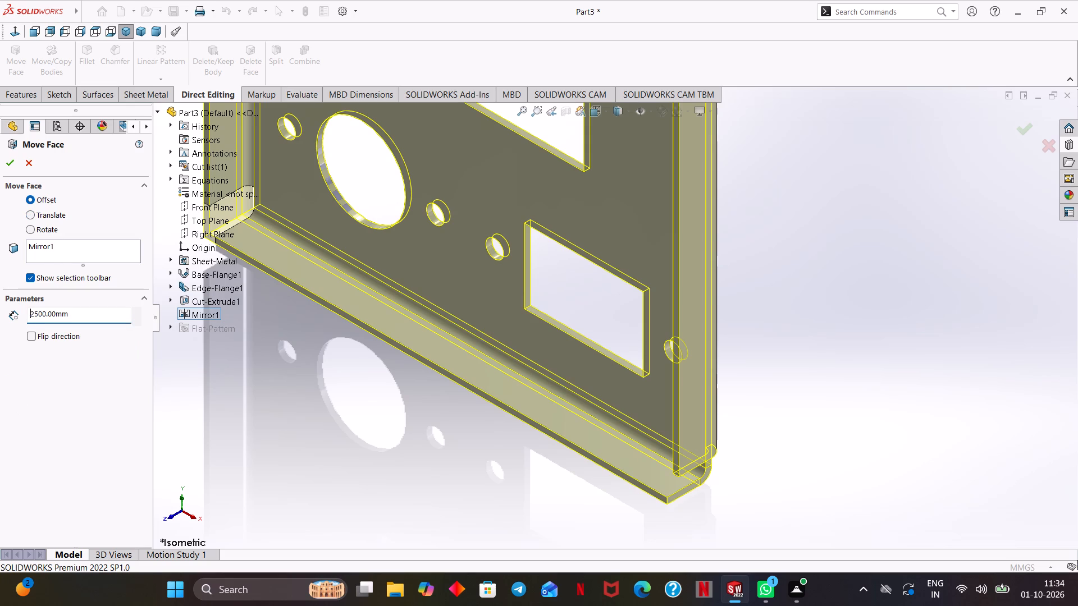
{"action": "key", "text": "BackSpace"}
{"action": "left_click_drag", "start_coordinate": [76, 311], "coordinate": [1, 316]}
{"action": "type", "text": "2.5"}
{"action": "key", "text": "Return"}
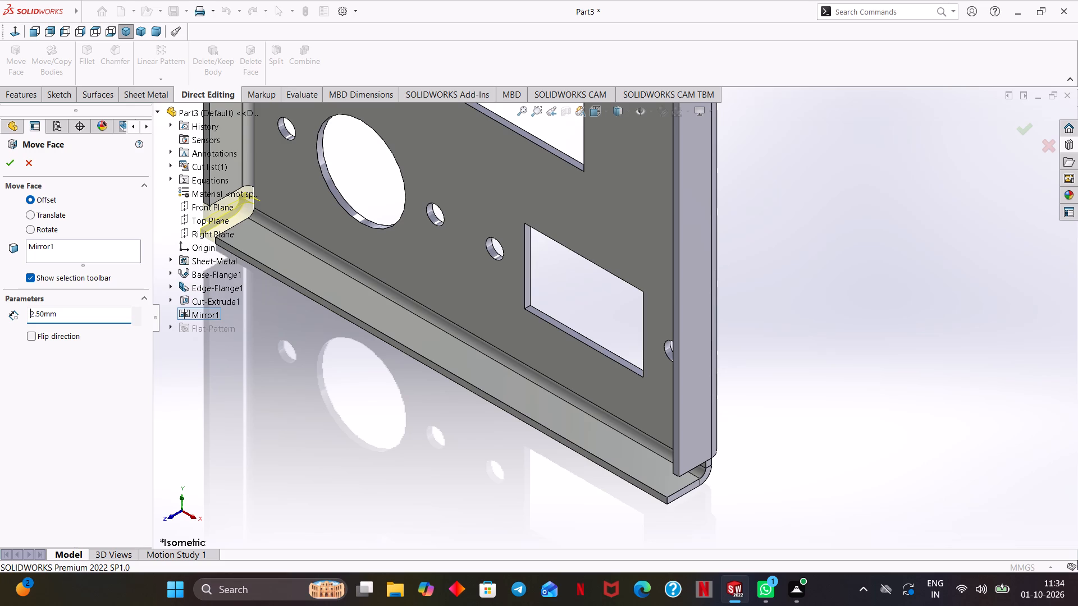
{"action": "middle_click_drag", "start_coordinate": [330, 357], "coordinate": [334, 351]}
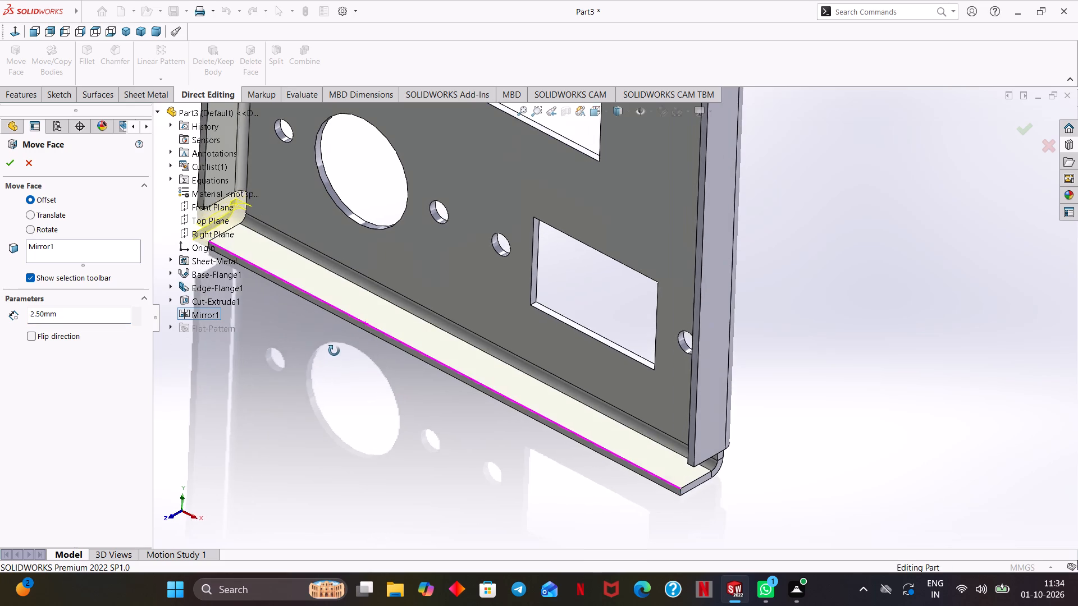
{"action": "middle_click_drag", "start_coordinate": [334, 351], "coordinate": [319, 351]}
{"action": "middle_click_drag", "start_coordinate": [318, 357], "coordinate": [345, 302]}
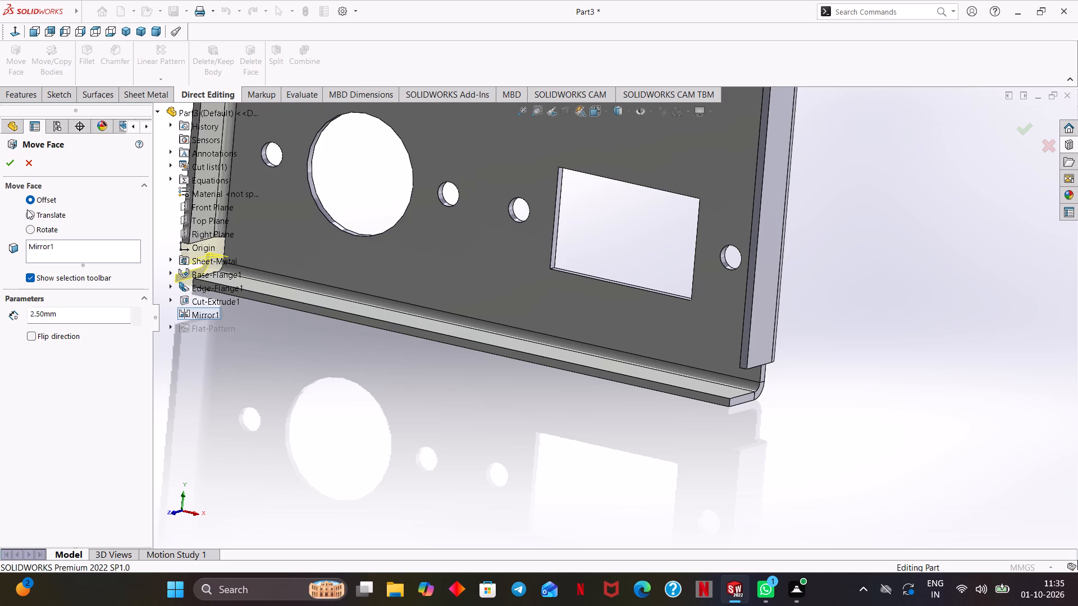
{"action": "left_click", "coordinate": [63, 250]}
{"action": "right_click", "coordinate": [63, 250]}
{"action": "left_click", "coordinate": [82, 255]}
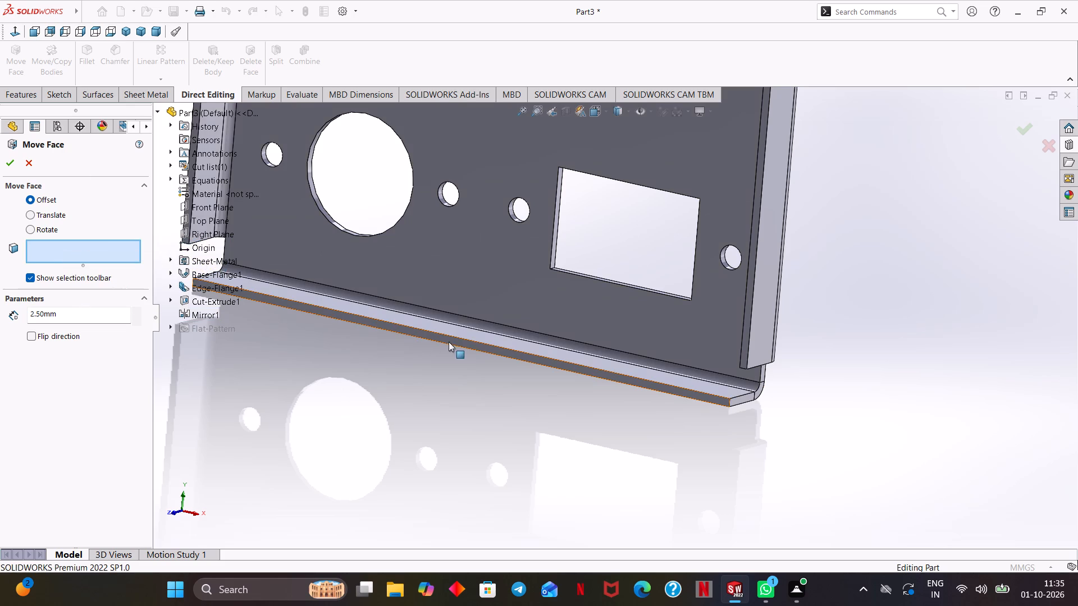
{"action": "left_click", "coordinate": [468, 343]}
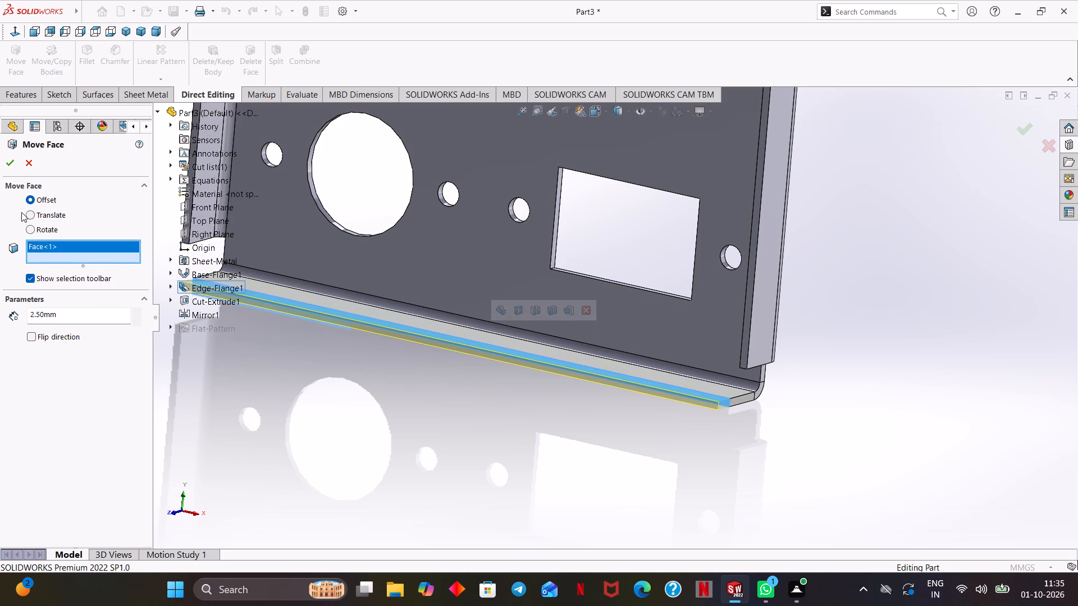
{"action": "left_click", "coordinate": [12, 162]}
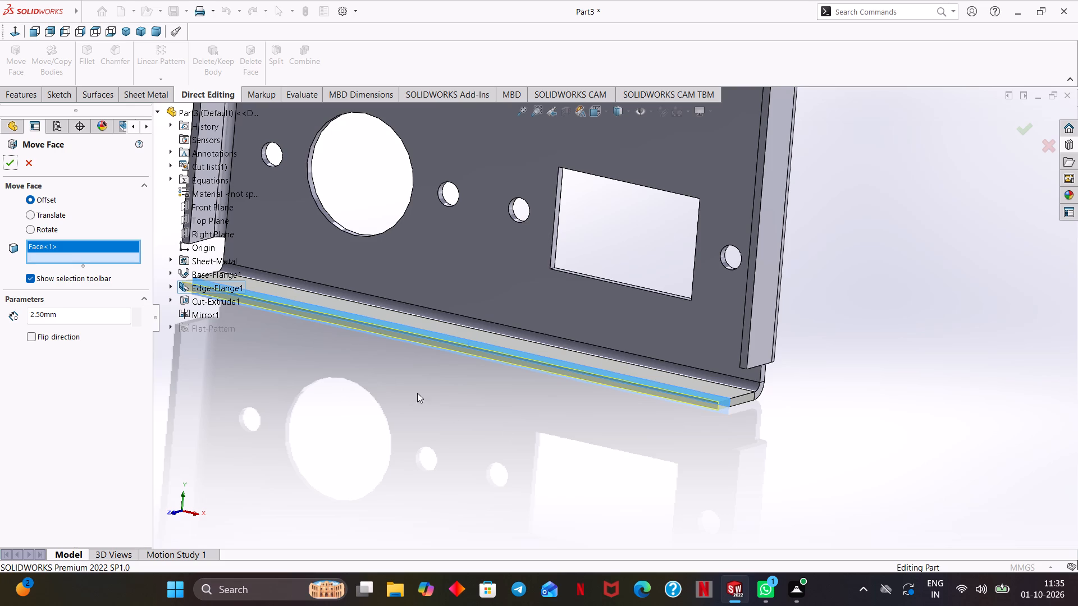
{"action": "middle_click_drag", "start_coordinate": [532, 429], "coordinate": [483, 479]}
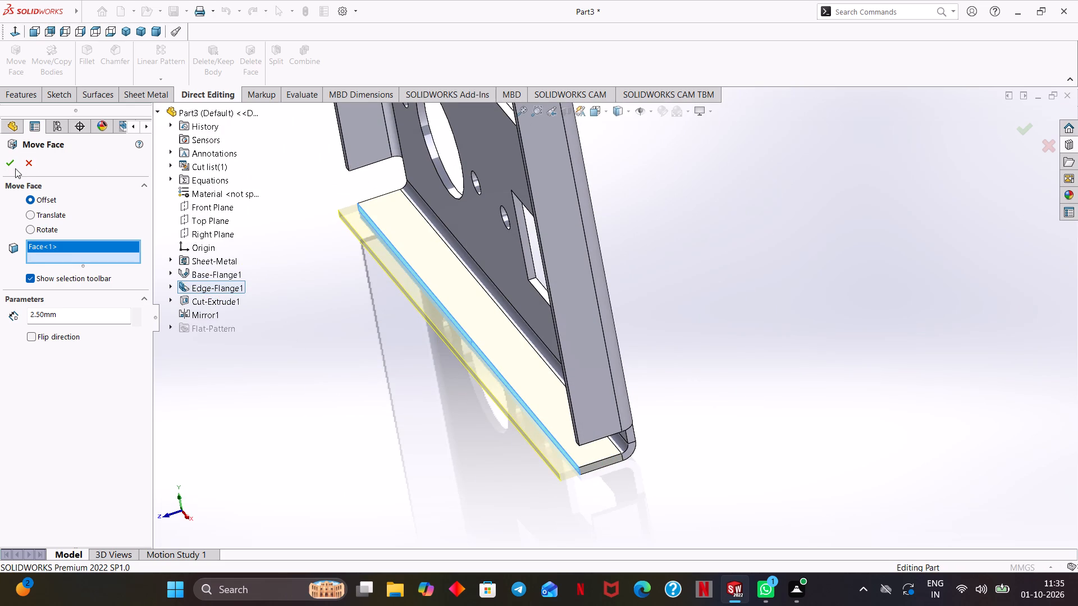
{"action": "left_click", "coordinate": [12, 168]}
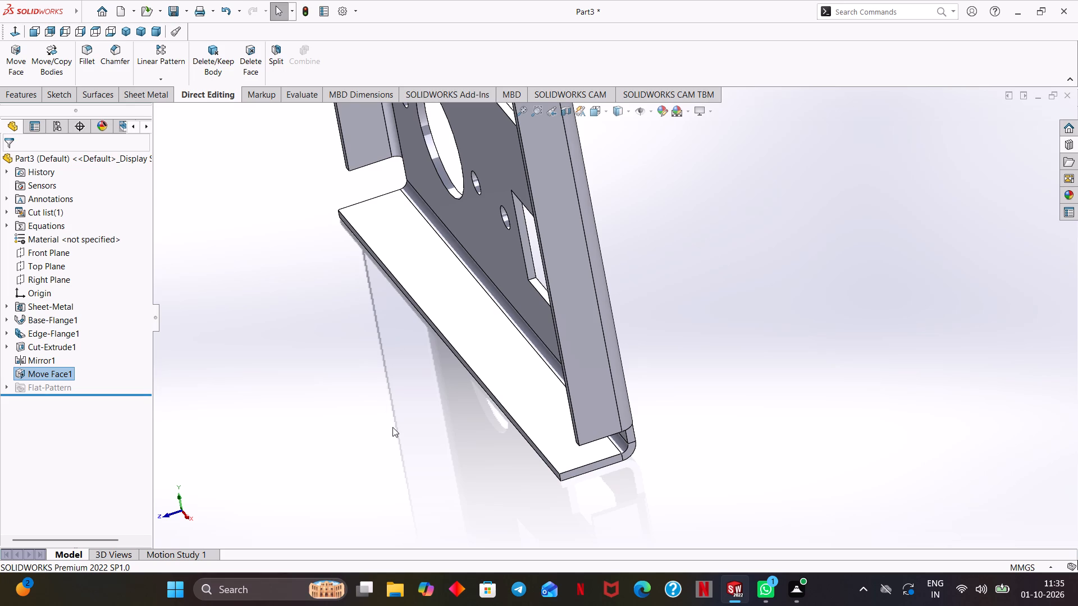
Sketch on the side flange's outer face a 5.5 mm horizontal line, an outward slope about 21.8 mm, and a vertical about 9.3 mm down.
{"action": "left_click", "coordinate": [574, 368]}
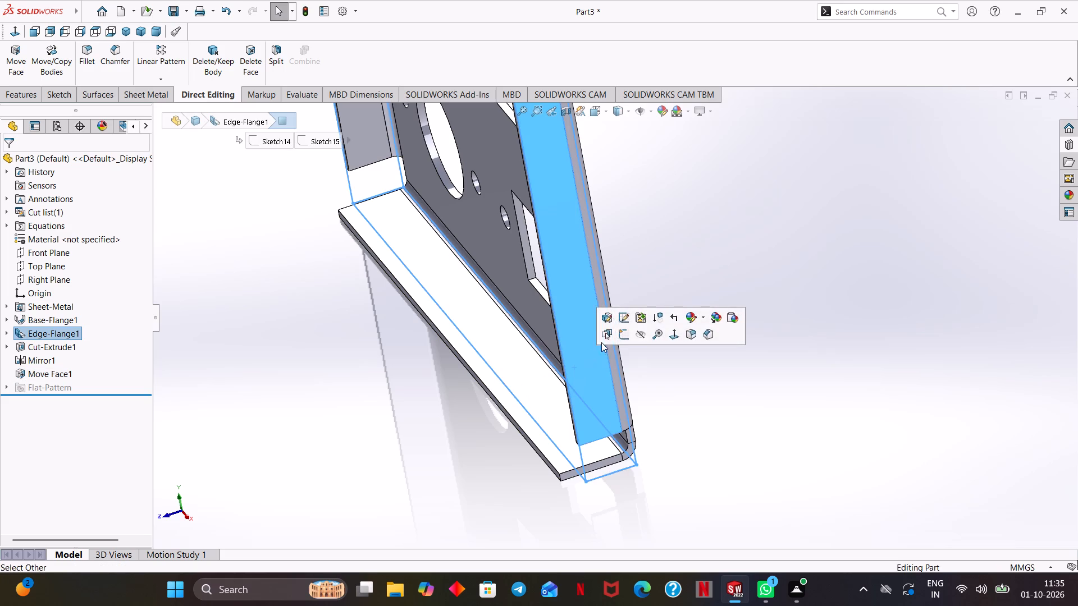
{"action": "left_click", "coordinate": [629, 335]}
{"action": "key", "text": "l"}
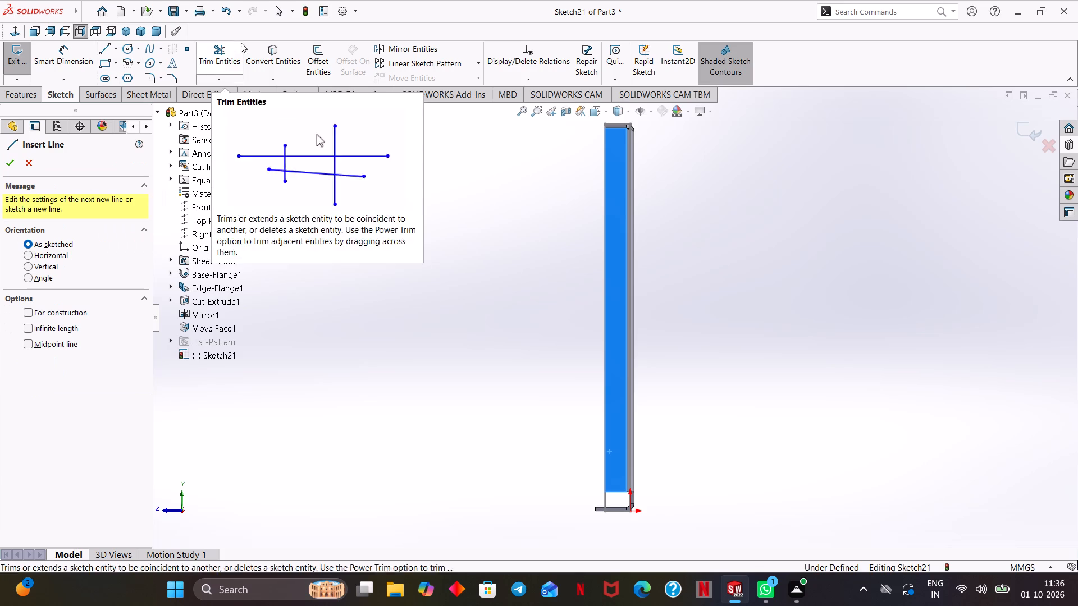
{"action": "left_click", "coordinate": [30, 167]}
{"action": "left_click", "coordinate": [467, 249]}
{"action": "left_click", "coordinate": [101, 49]}
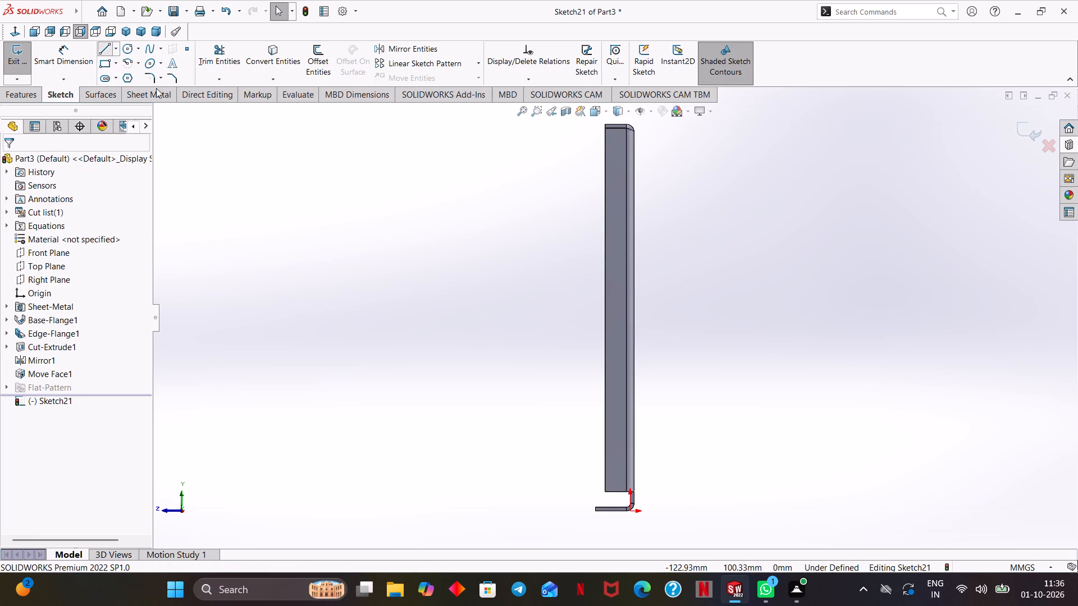
{"action": "middle_click_drag", "start_coordinate": [722, 446], "coordinate": [727, 427], "text": "ctrl"}
{"action": "scroll", "coordinate": [727, 427], "scroll_direction": "down", "scroll_amount": 2}
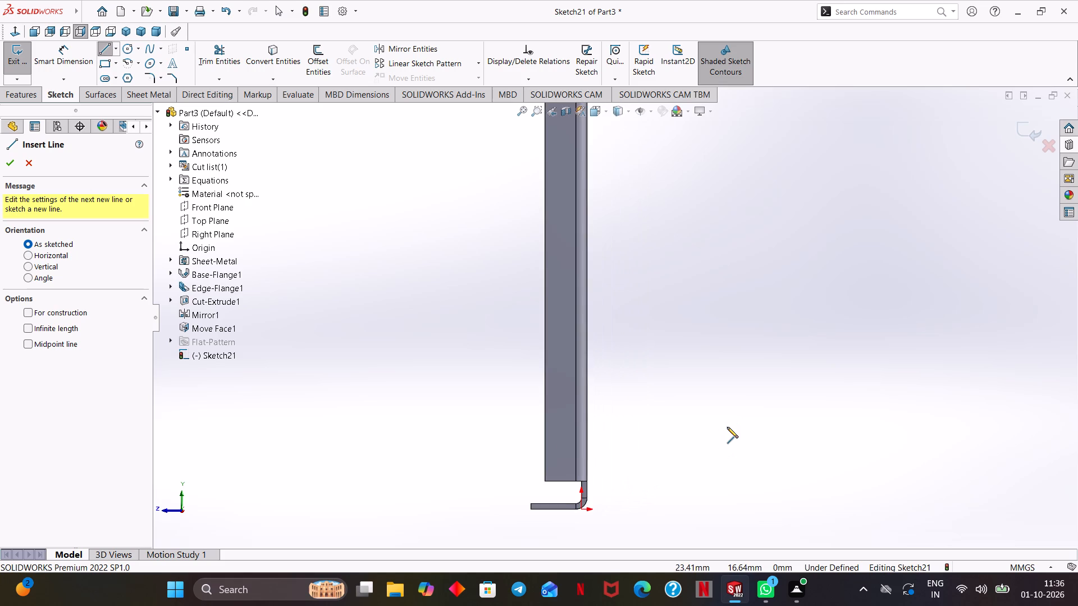
{"action": "middle_click_drag", "start_coordinate": [695, 431], "coordinate": [749, 444], "text": "ctrl"}
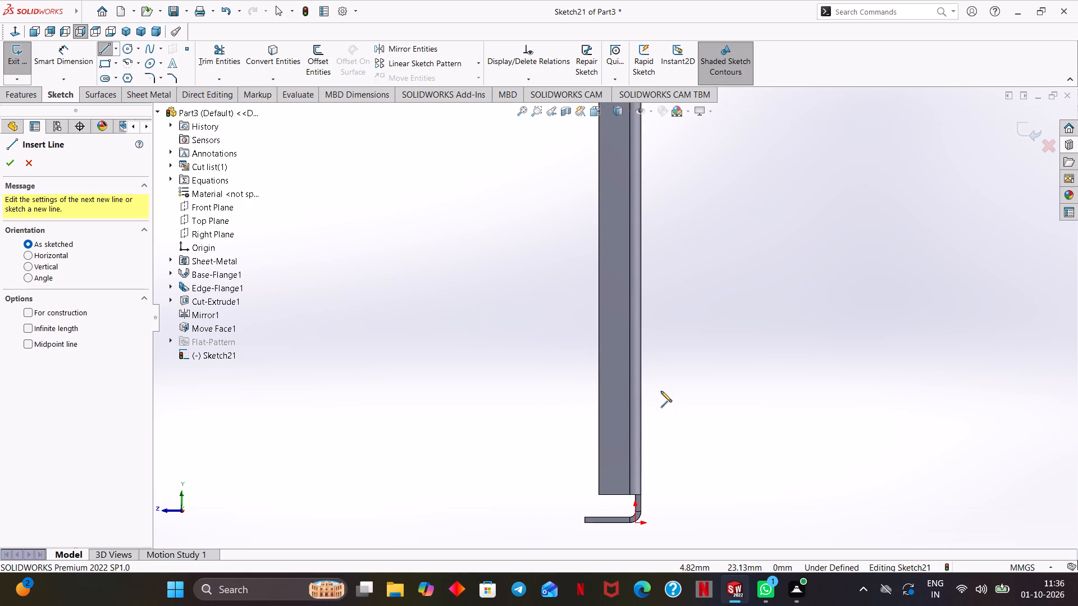
{"action": "scroll", "coordinate": [650, 379], "scroll_direction": "down", "scroll_amount": 2}
{"action": "middle_click_drag", "start_coordinate": [727, 388], "coordinate": [761, 297], "text": "ctrl"}
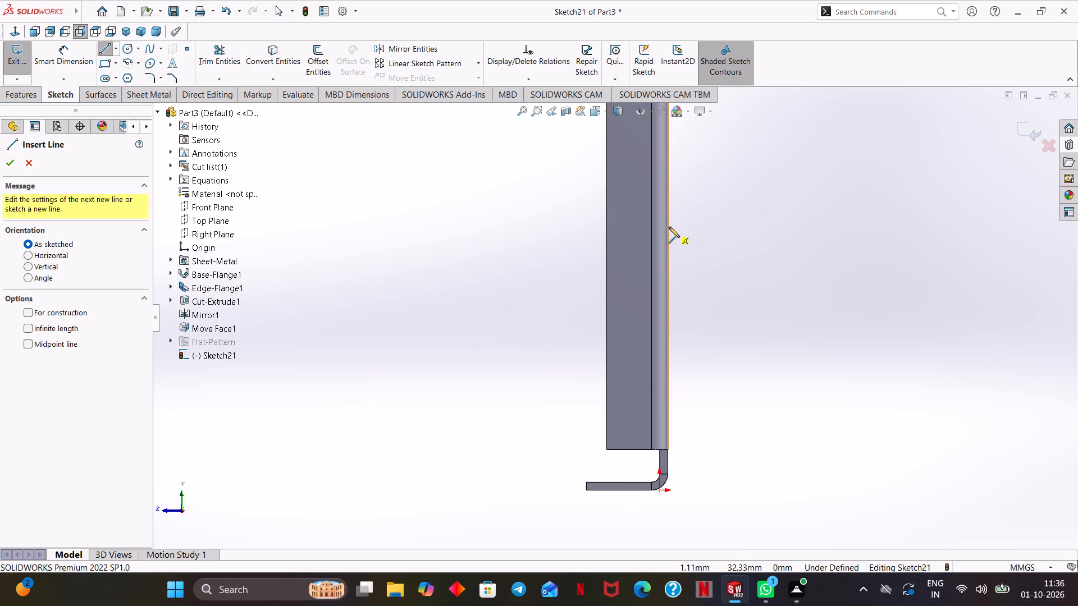
{"action": "left_click", "coordinate": [652, 259]}
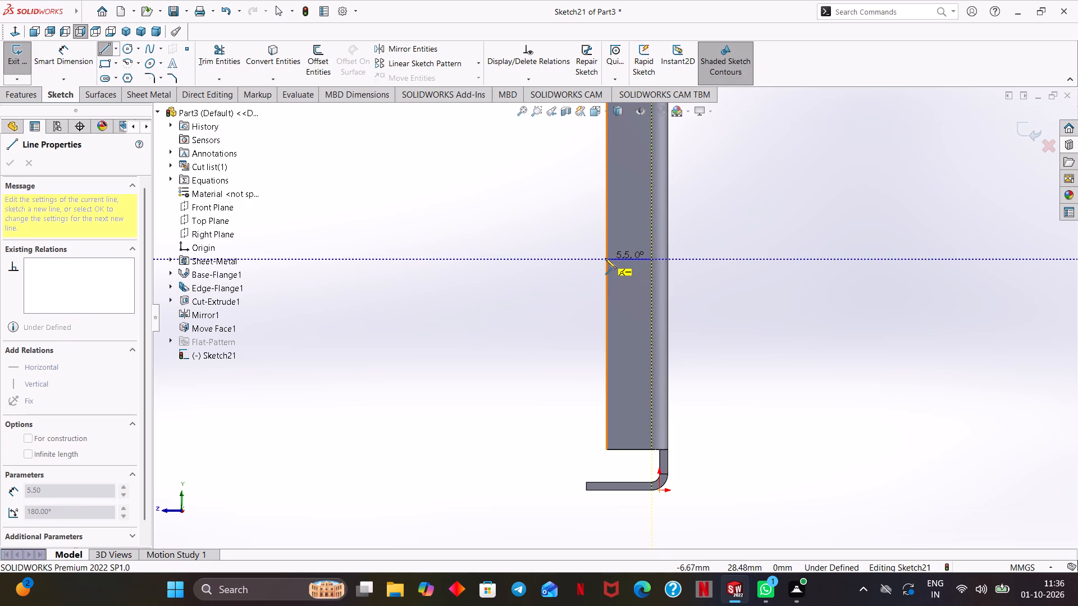
{"action": "left_click", "coordinate": [605, 258]}
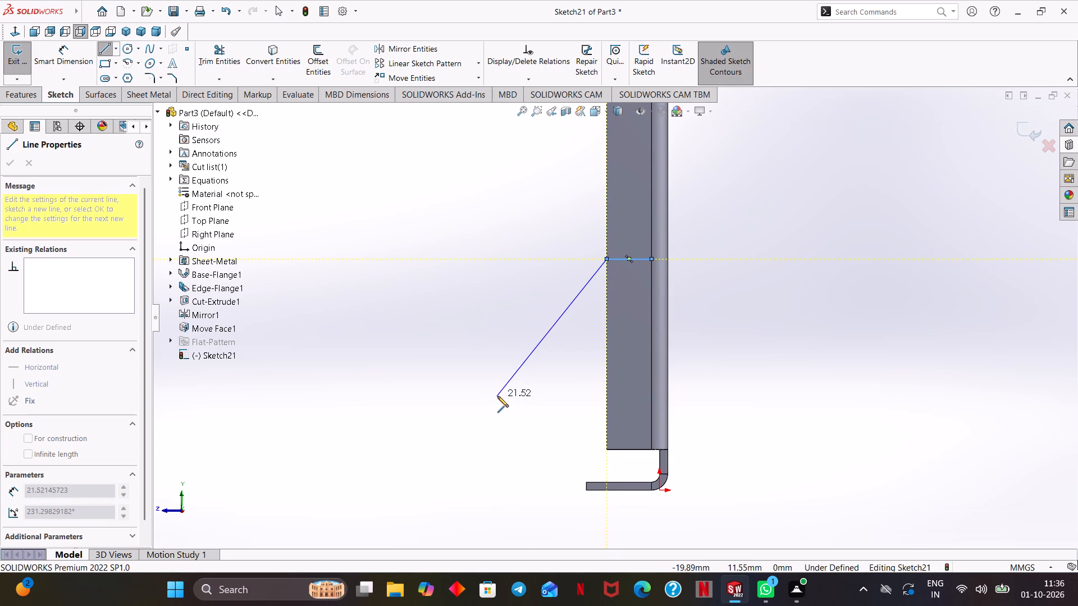
{"action": "left_click", "coordinate": [520, 415]}
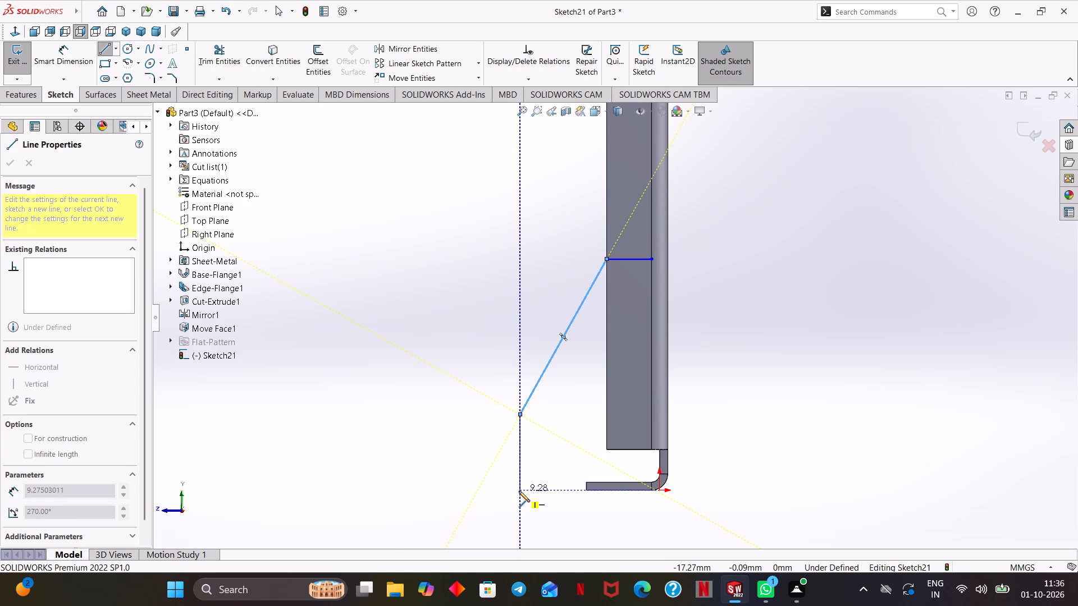
{"action": "left_click", "coordinate": [518, 490]}
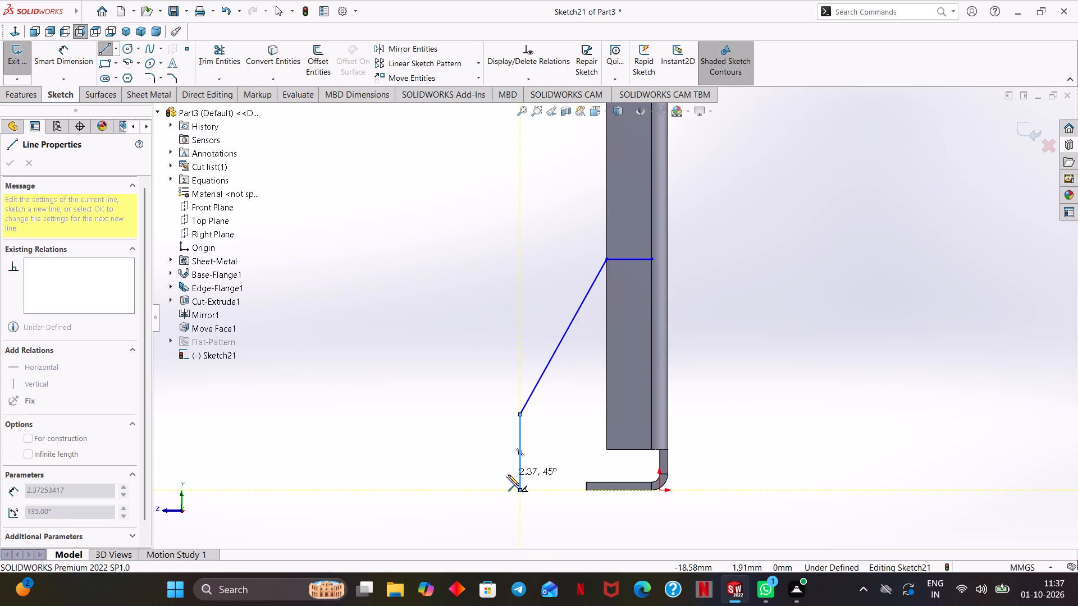
Close the profile with a base line about 7.2 mm, a riser about 5 mm, a line to the bend edge, and a vertical back up.
{"action": "scroll", "coordinate": [585, 499], "scroll_direction": "down", "scroll_amount": 2}
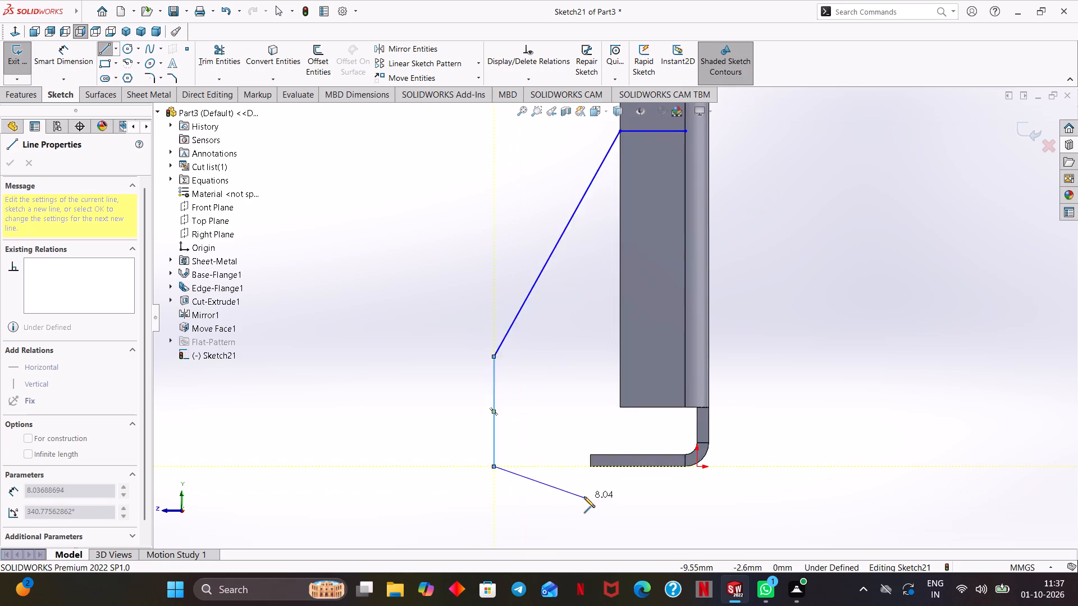
{"action": "scroll", "coordinate": [584, 497], "scroll_direction": "down", "scroll_amount": 4}
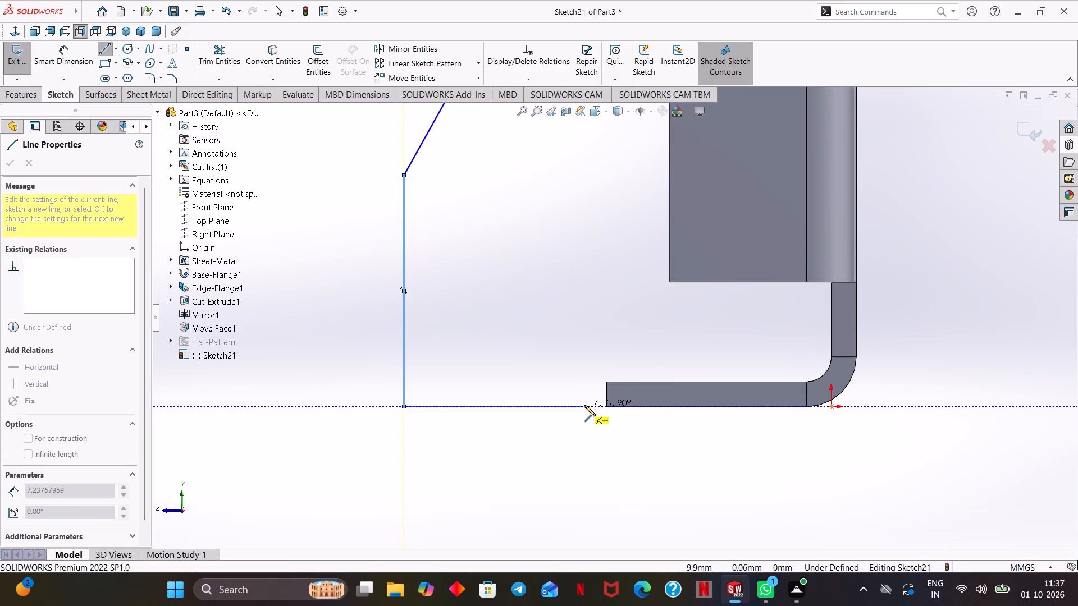
{"action": "left_click", "coordinate": [585, 406]}
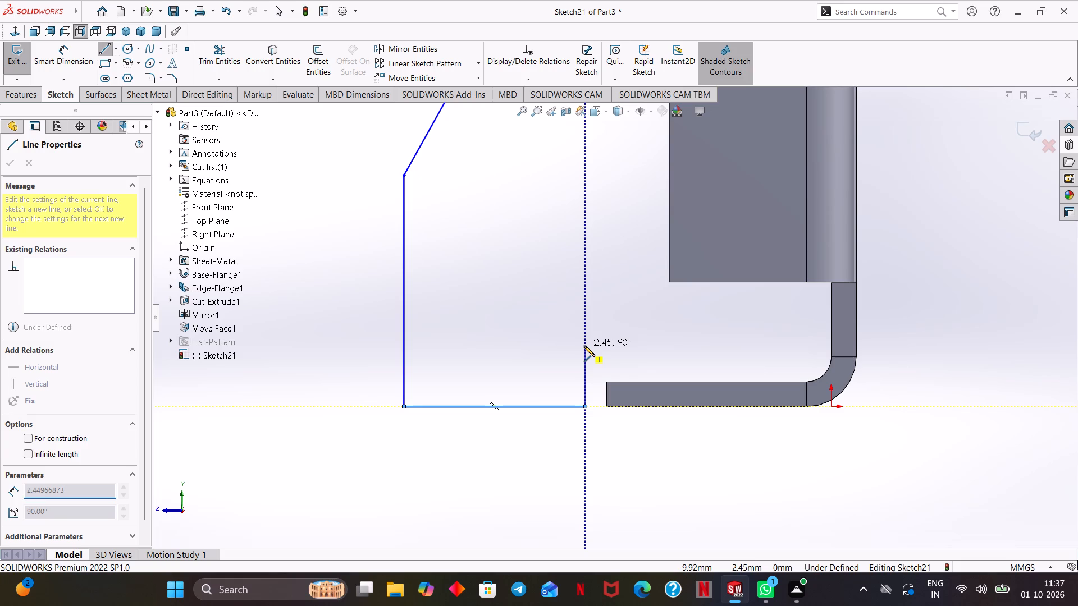
{"action": "left_click", "coordinate": [584, 281]}
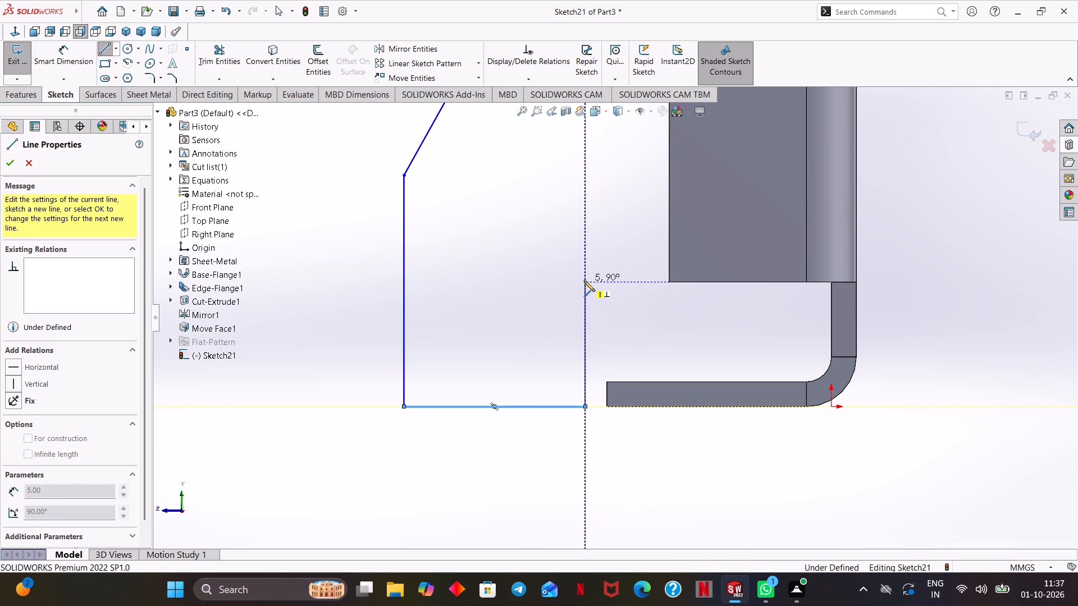
{"action": "left_click", "coordinate": [806, 283]}
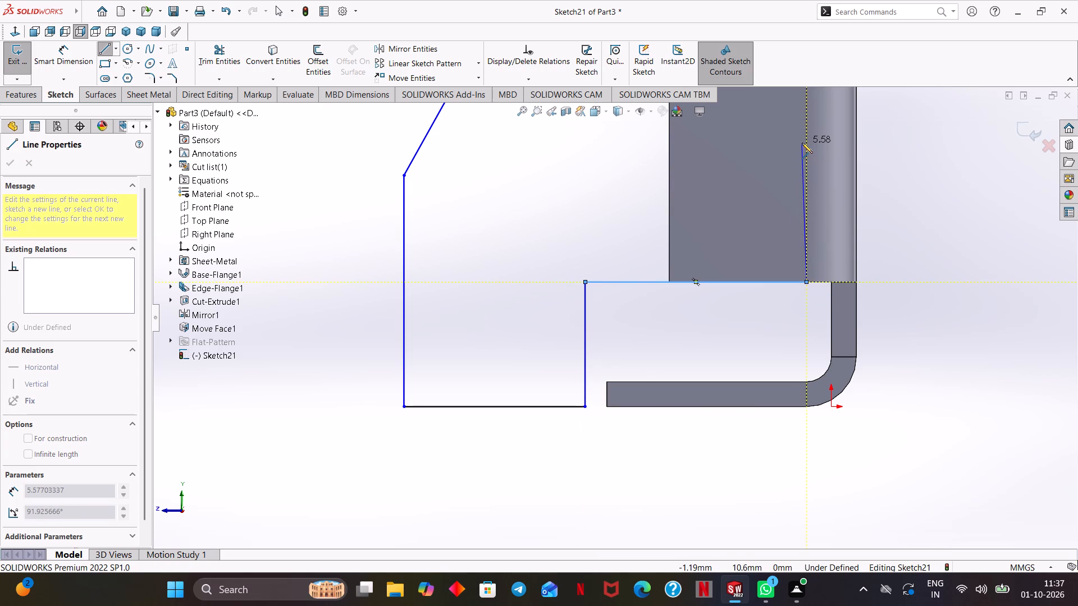
{"action": "scroll", "coordinate": [802, 143], "scroll_direction": "up", "scroll_amount": 3}
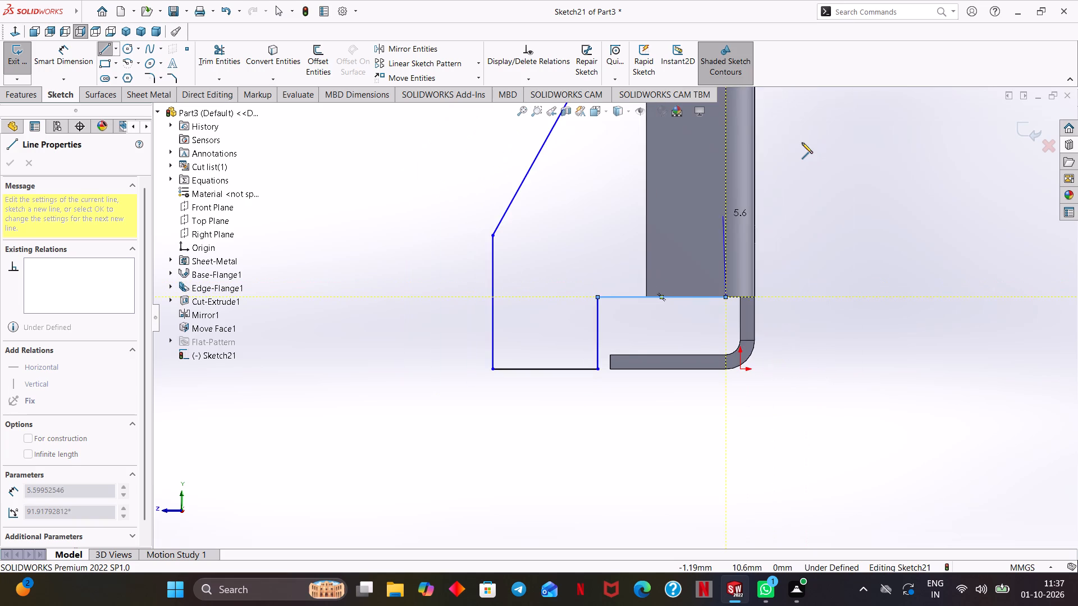
{"action": "scroll", "coordinate": [802, 143], "scroll_direction": "up", "scroll_amount": 2}
{"action": "scroll", "coordinate": [748, 154], "scroll_direction": "up", "scroll_amount": 1}
{"action": "scroll", "coordinate": [684, 149], "scroll_direction": "up", "scroll_amount": 2}
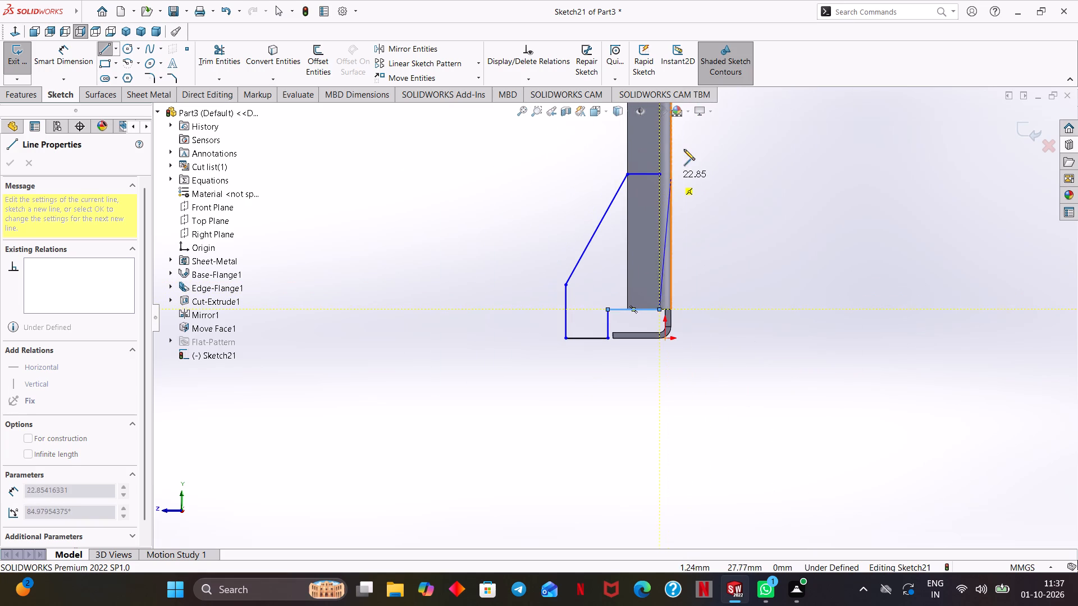
{"action": "left_click", "coordinate": [659, 173]}
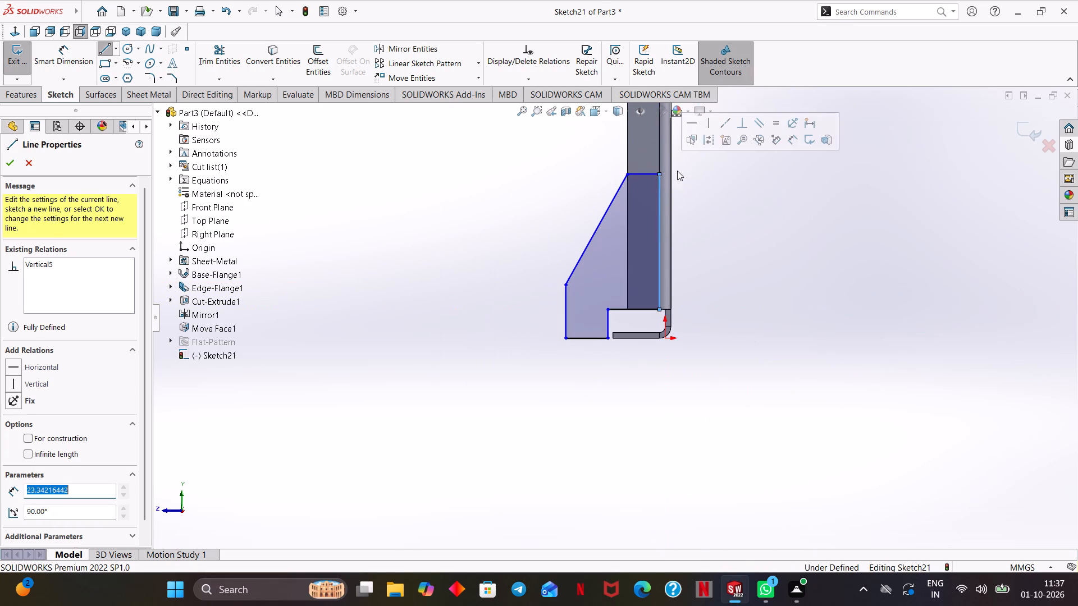
{"action": "right_click", "coordinate": [734, 169]}
{"action": "left_click", "coordinate": [755, 176]}
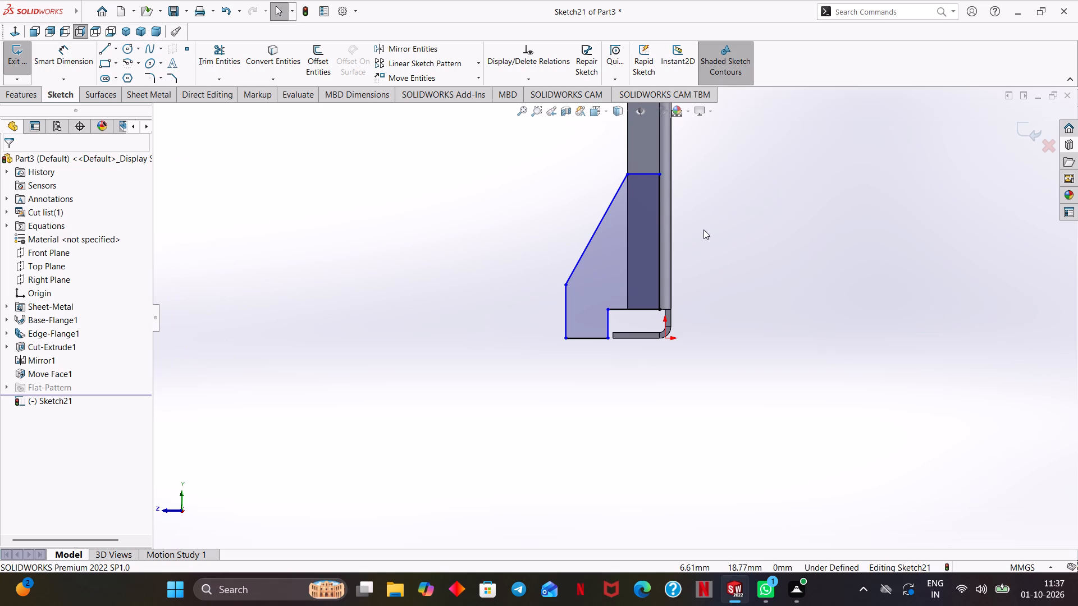
Dimension the height from the profile's top line to the underside of the bottom flange.
{"action": "left_click", "coordinate": [63, 60]}
{"action": "scroll", "coordinate": [763, 236], "scroll_direction": "up", "scroll_amount": 2}
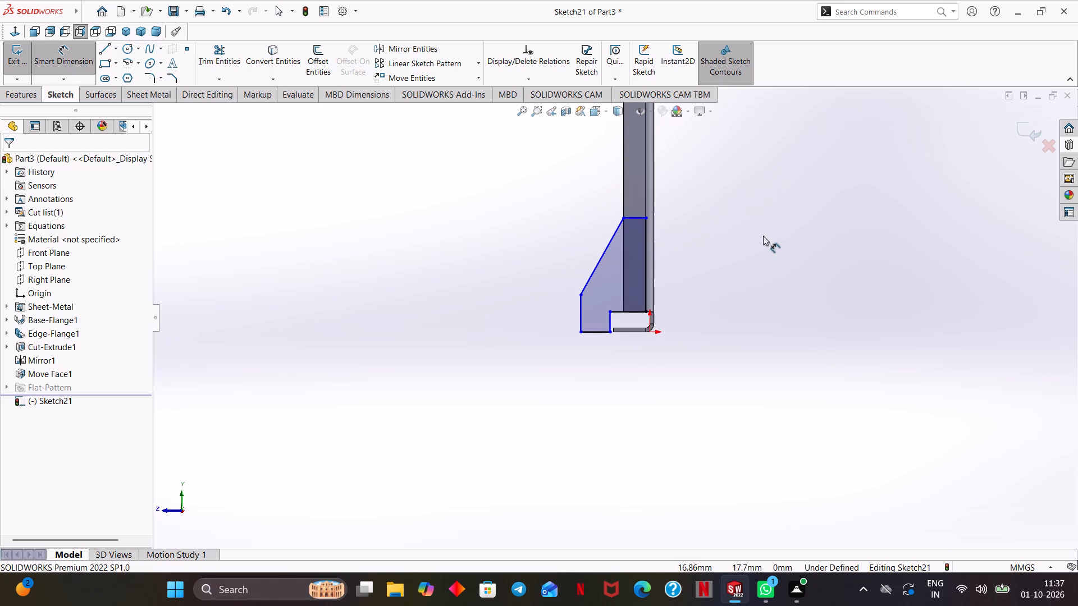
{"action": "scroll", "coordinate": [763, 236], "scroll_direction": "down", "scroll_amount": 6}
{"action": "middle_click_drag", "start_coordinate": [637, 338], "coordinate": [858, 290], "text": "ctrl"}
{"action": "left_click", "coordinate": [539, 158]}
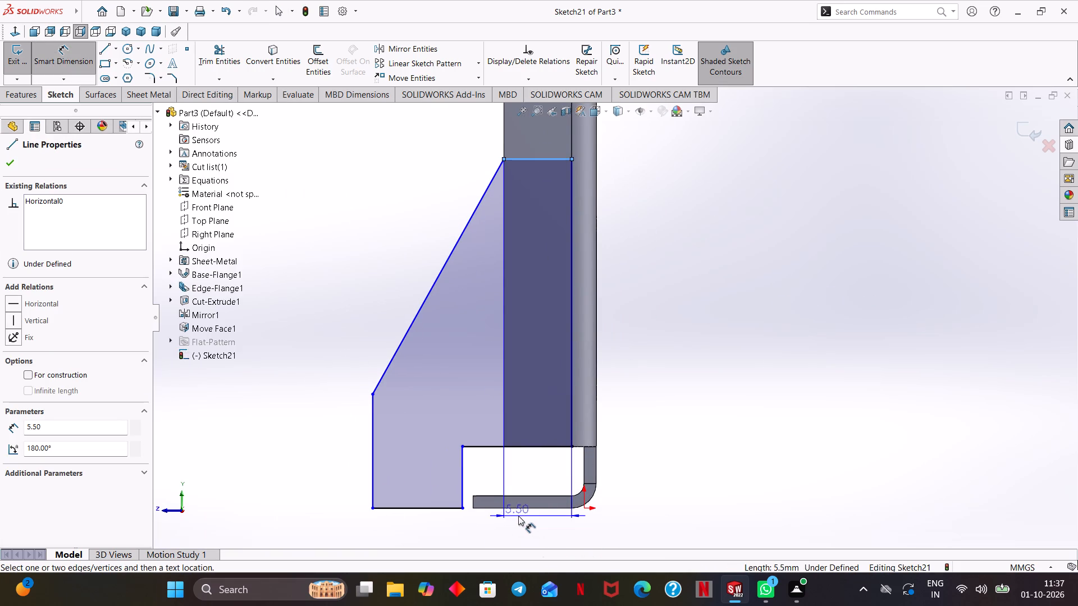
{"action": "left_click", "coordinate": [527, 508]}
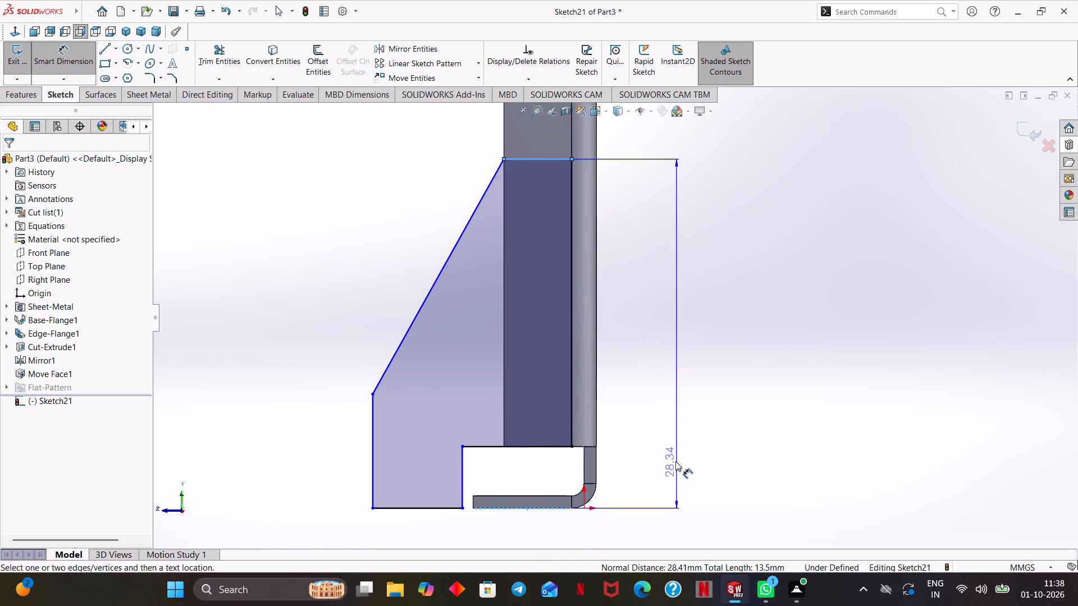
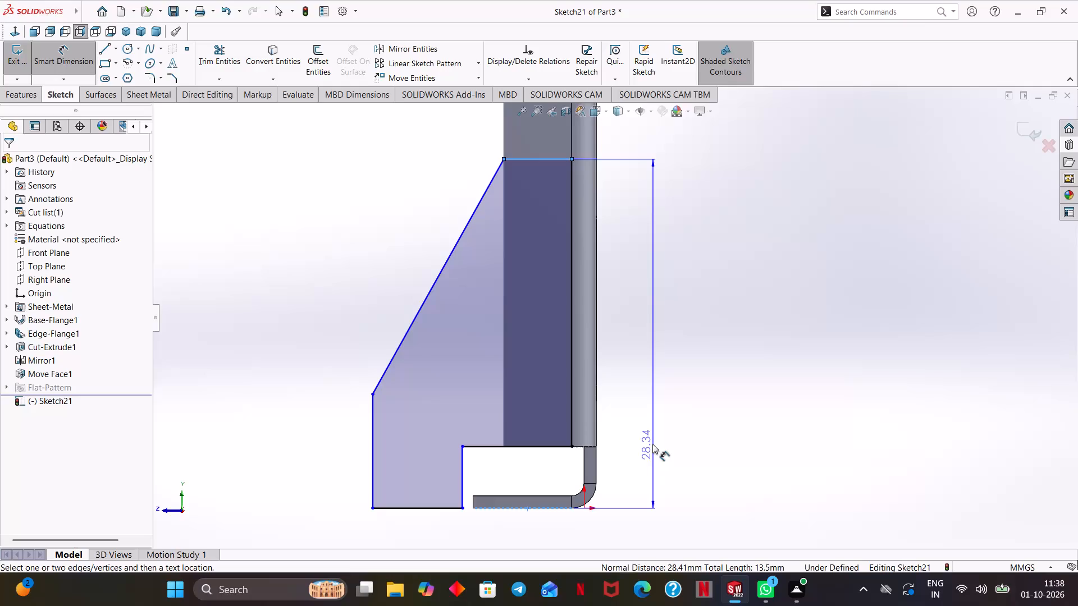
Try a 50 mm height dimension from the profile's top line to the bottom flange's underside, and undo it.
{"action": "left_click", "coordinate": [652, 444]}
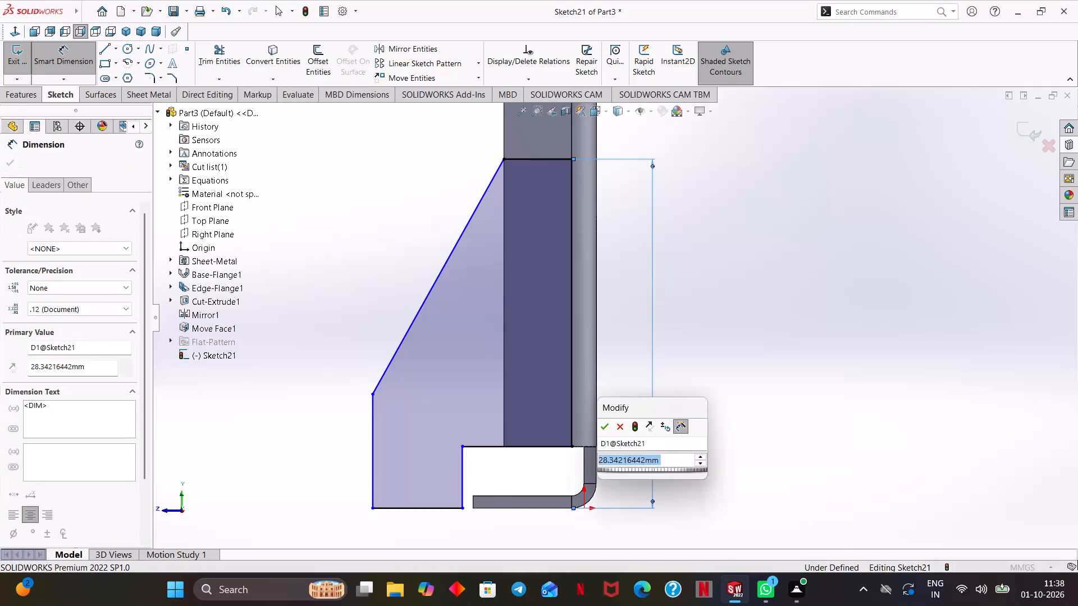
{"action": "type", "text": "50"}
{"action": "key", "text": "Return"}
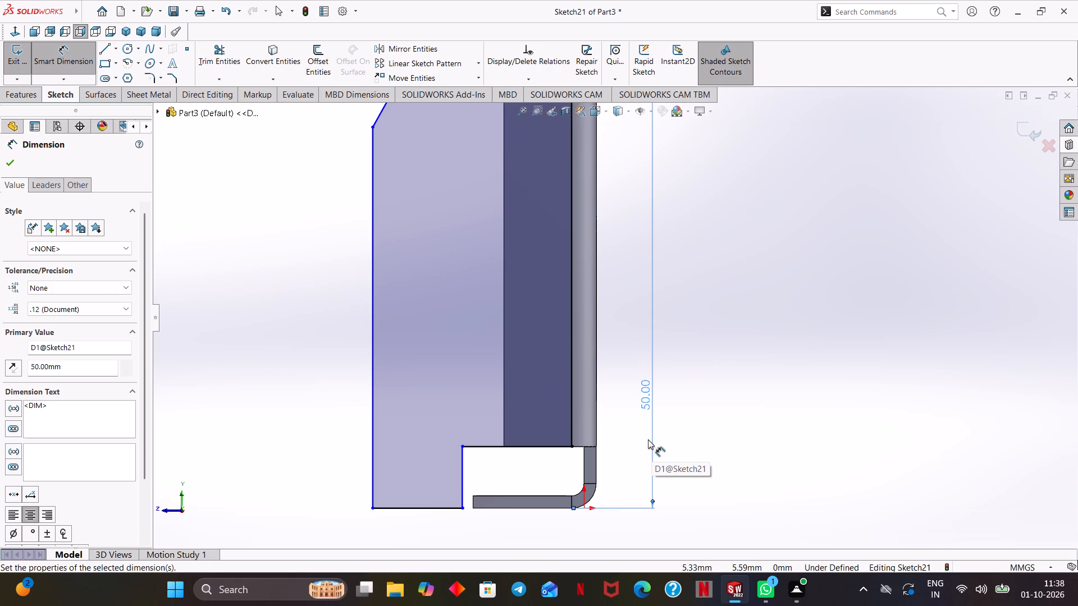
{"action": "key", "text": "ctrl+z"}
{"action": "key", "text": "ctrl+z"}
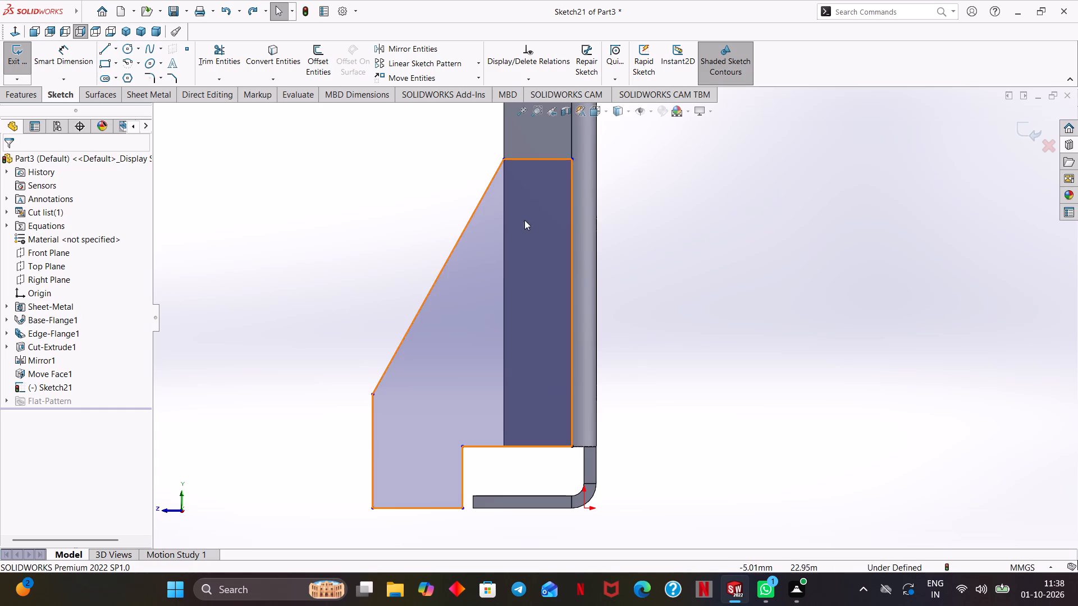
Dimension the height between the profile's top line and its base line as 50 mm.
{"action": "left_click", "coordinate": [76, 52]}
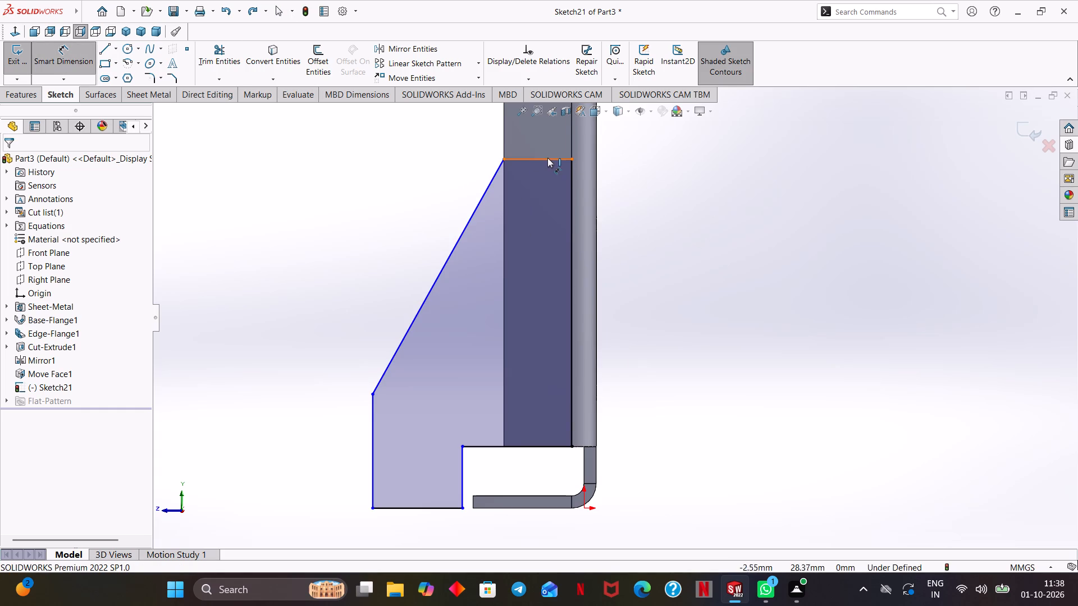
{"action": "left_click", "coordinate": [547, 158]}
{"action": "left_click", "coordinate": [432, 509]}
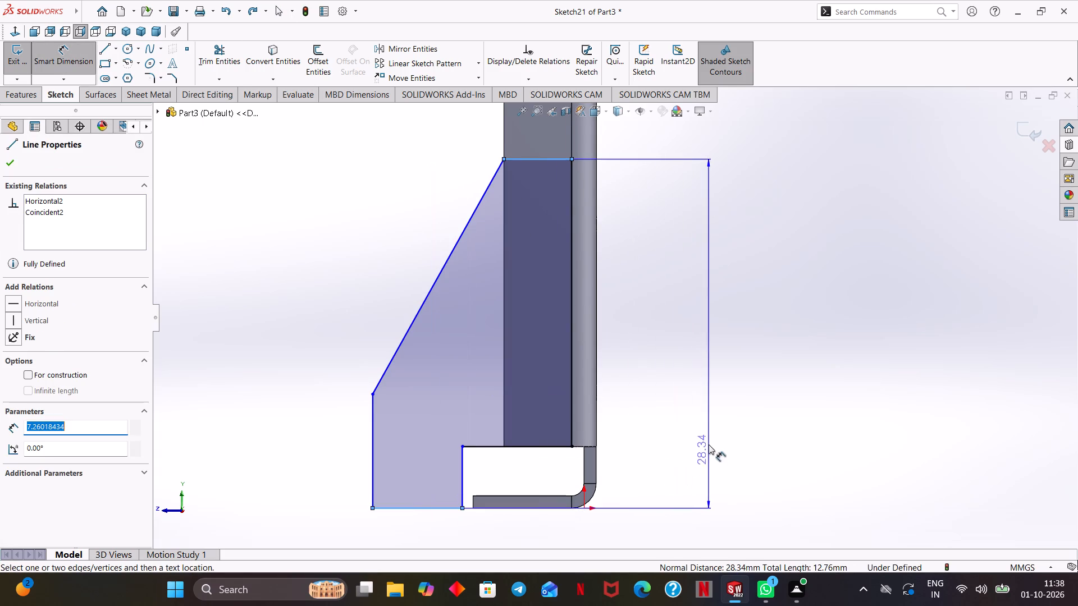
{"action": "left_click", "coordinate": [702, 435]}
{"action": "type", "text": "50"}
{"action": "key", "text": "Return"}
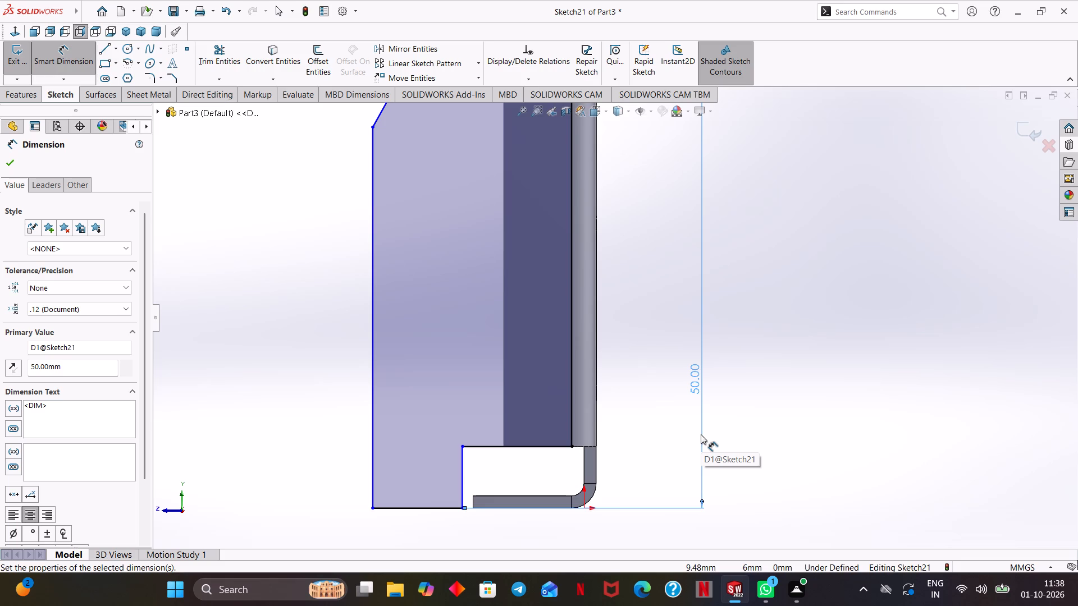
Dimension the width from the bracket's back edge to the profile's outer vertical line as 40 mm.
{"action": "left_click", "coordinate": [598, 414]}
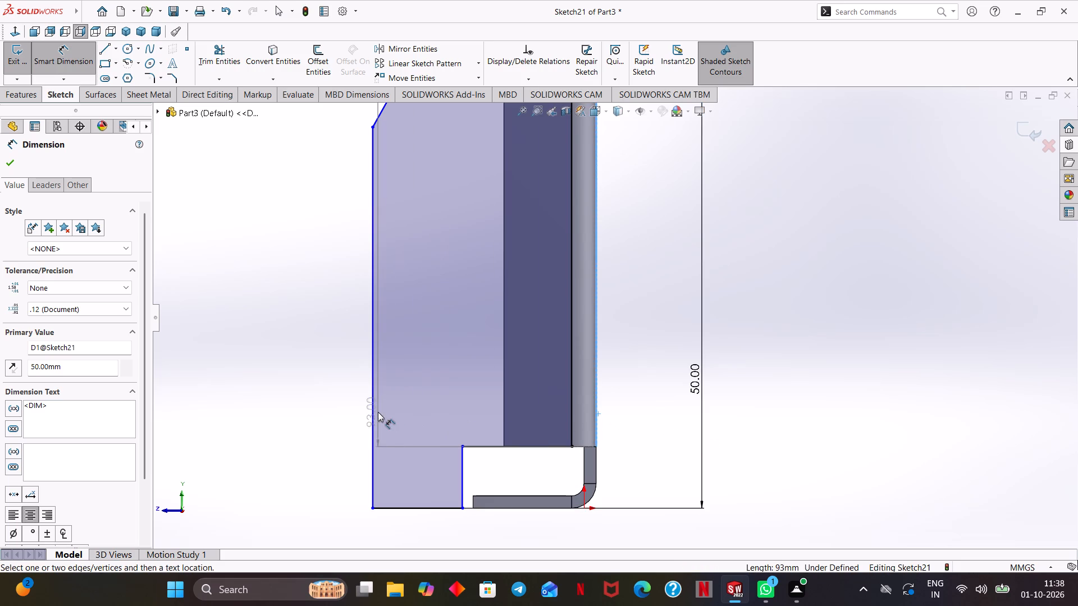
{"action": "left_click", "coordinate": [373, 416]}
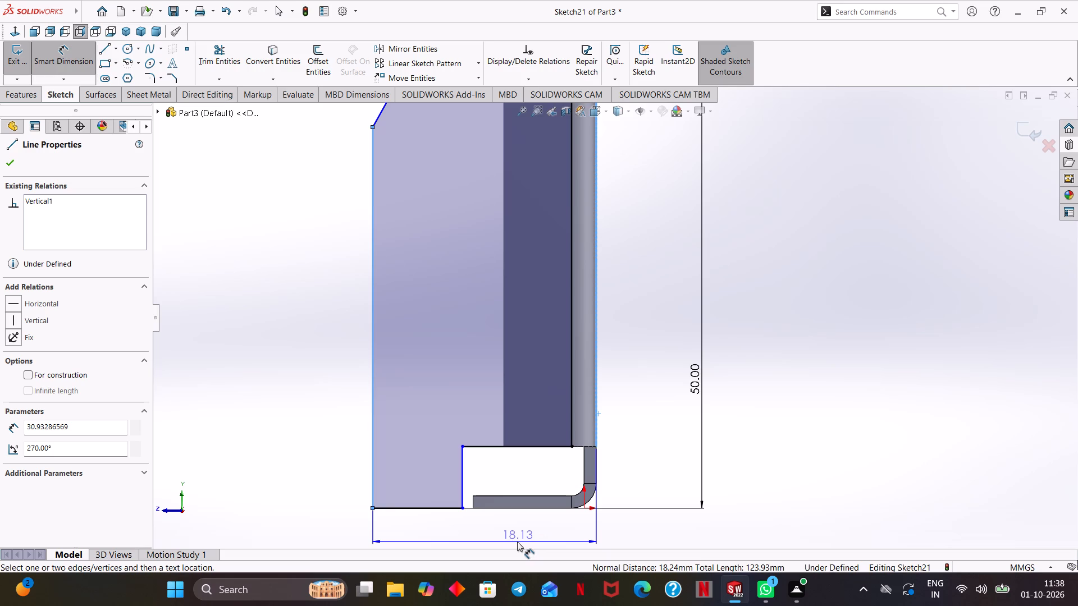
{"action": "scroll", "coordinate": [515, 534], "scroll_direction": "up", "scroll_amount": 3}
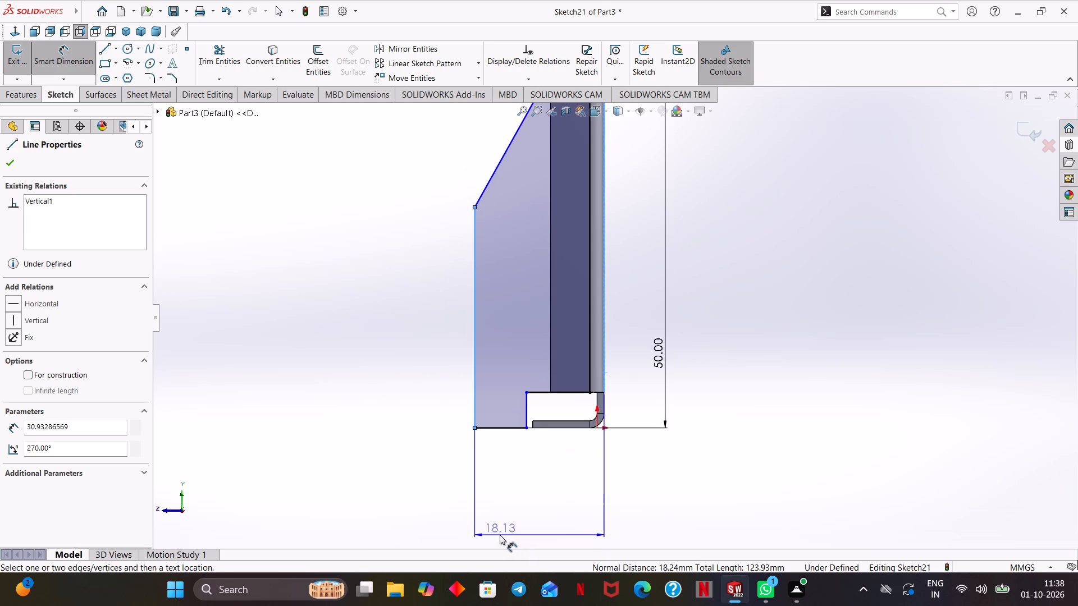
{"action": "scroll", "coordinate": [508, 498], "scroll_direction": "up", "scroll_amount": 1}
{"action": "left_click", "coordinate": [529, 484]}
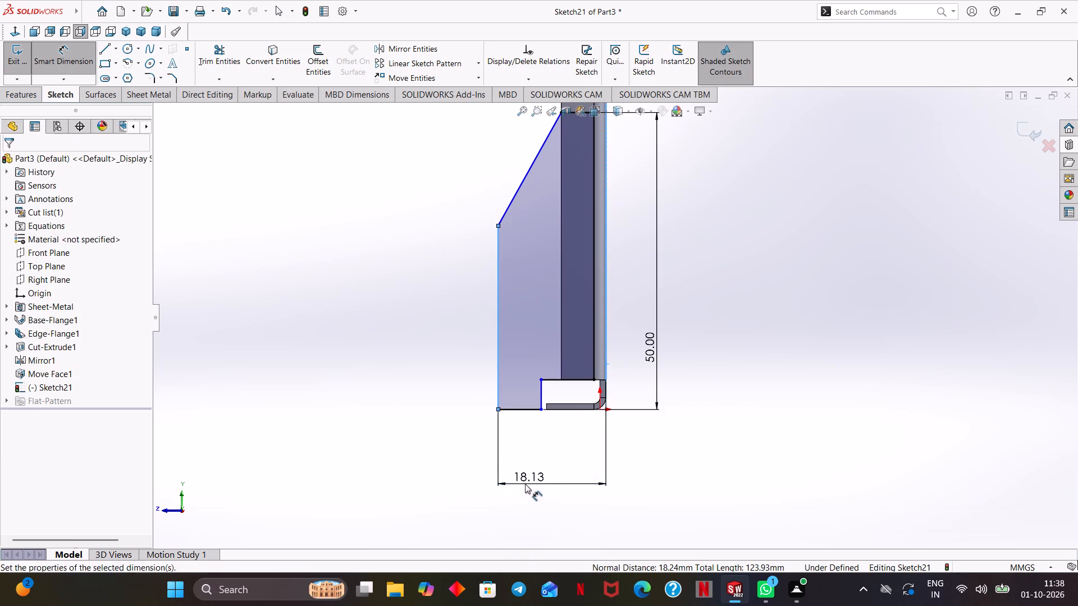
{"action": "type", "text": "40"}
{"action": "key", "text": "Return"}
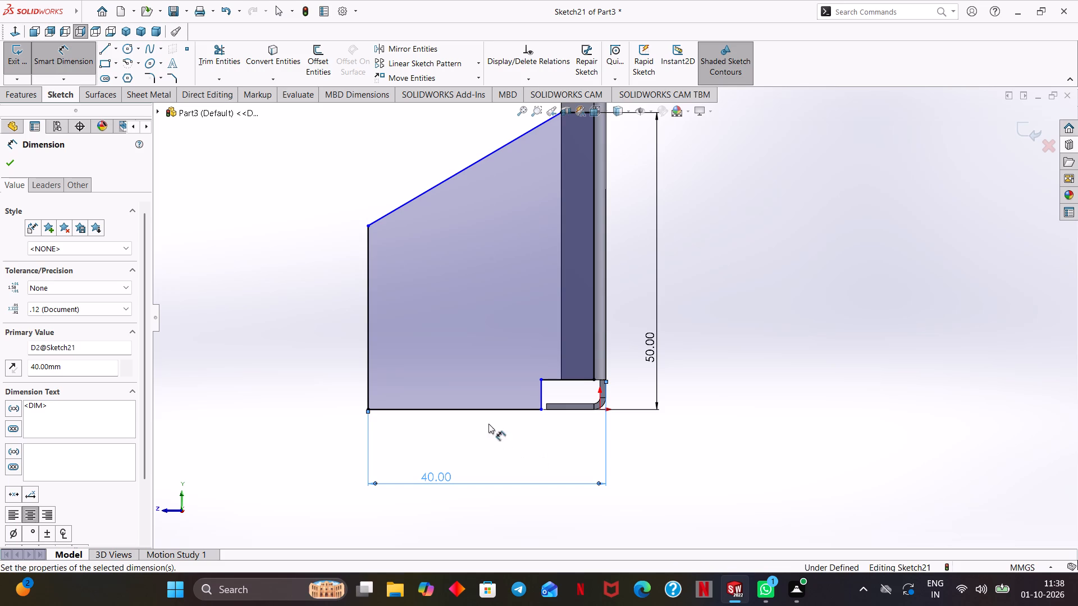
Dimension the profile's base line as 27.5 mm long.
{"action": "left_click", "coordinate": [481, 410]}
{"action": "left_click", "coordinate": [465, 438]}
{"action": "type", "text": "27.5"}
{"action": "key", "text": "Return"}
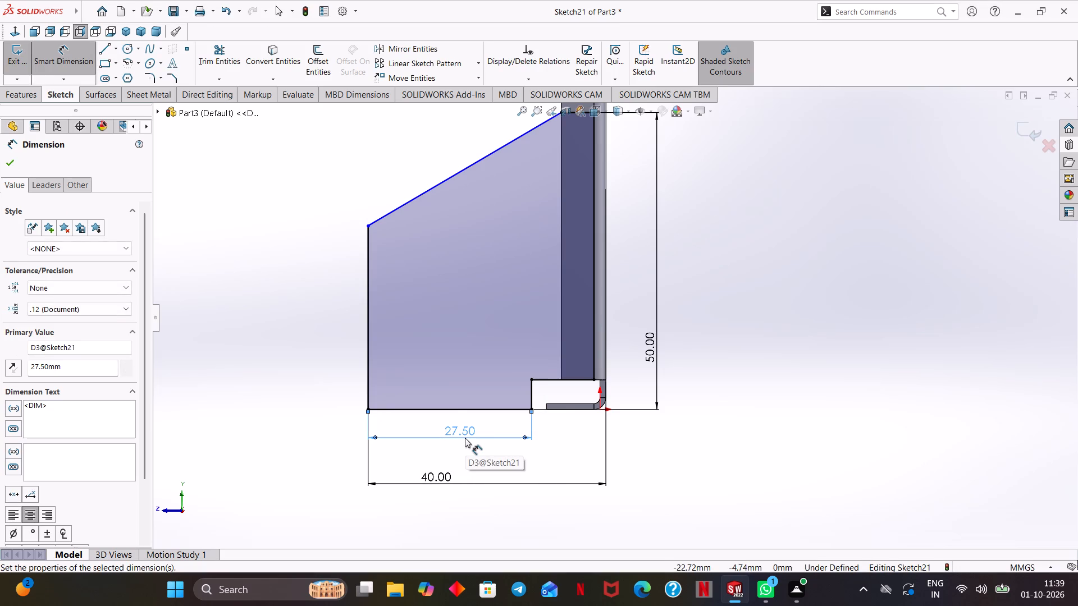
Dimension the profile's outer vertical line as 10 mm and finish dimensioning.
{"action": "left_click", "coordinate": [368, 364]}
{"action": "left_click", "coordinate": [335, 369]}
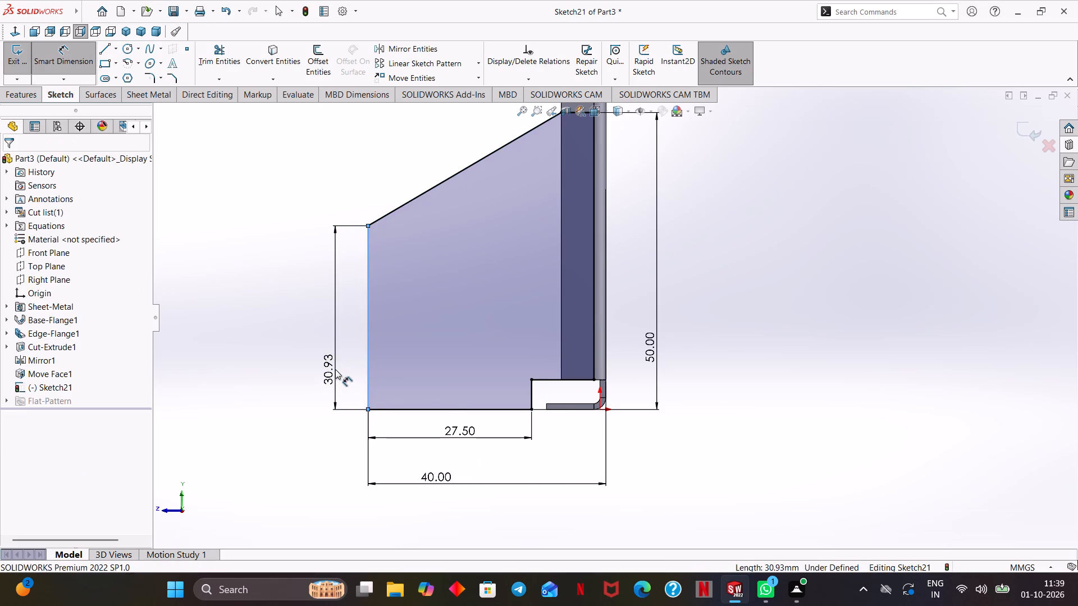
{"action": "type", "text": "10"}
{"action": "key", "text": "Return"}
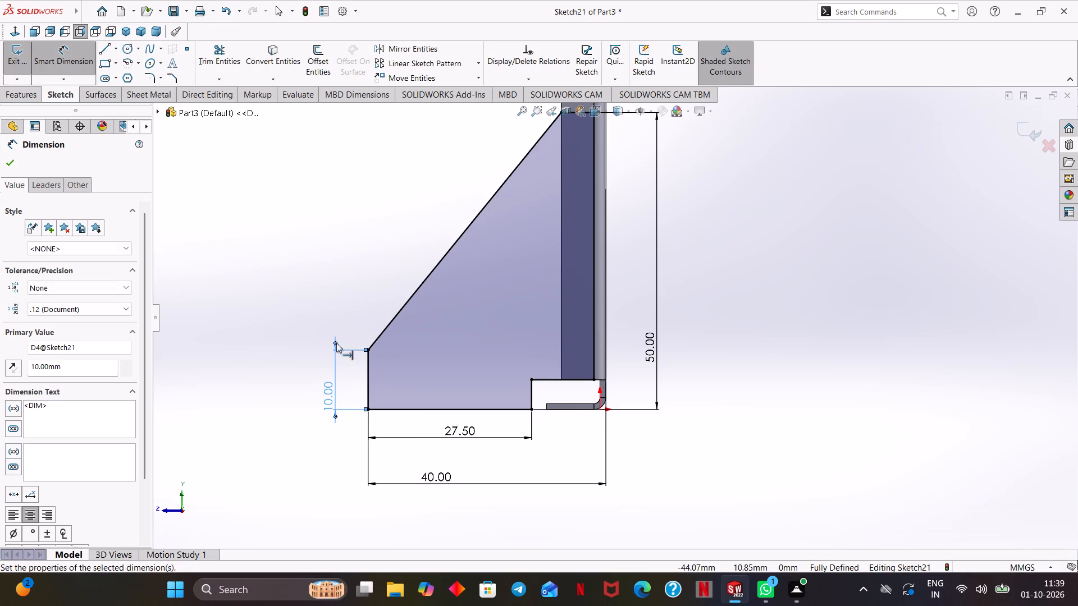
{"action": "scroll", "coordinate": [321, 336], "scroll_direction": "up", "scroll_amount": 1}
{"action": "left_click", "coordinate": [2, 159]}
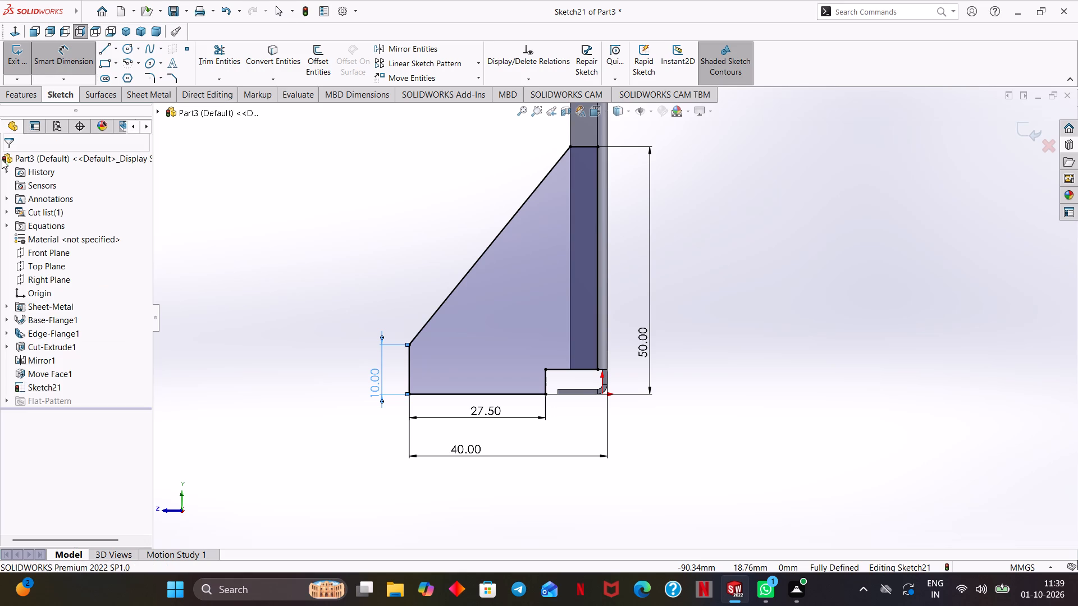
Create a 1 mm thick Base Flange/Tab from the tapered profile, merged with the existing side flange.
{"action": "left_click", "coordinate": [143, 96]}
{"action": "scroll", "coordinate": [318, 212], "scroll_direction": "up", "scroll_amount": 1}
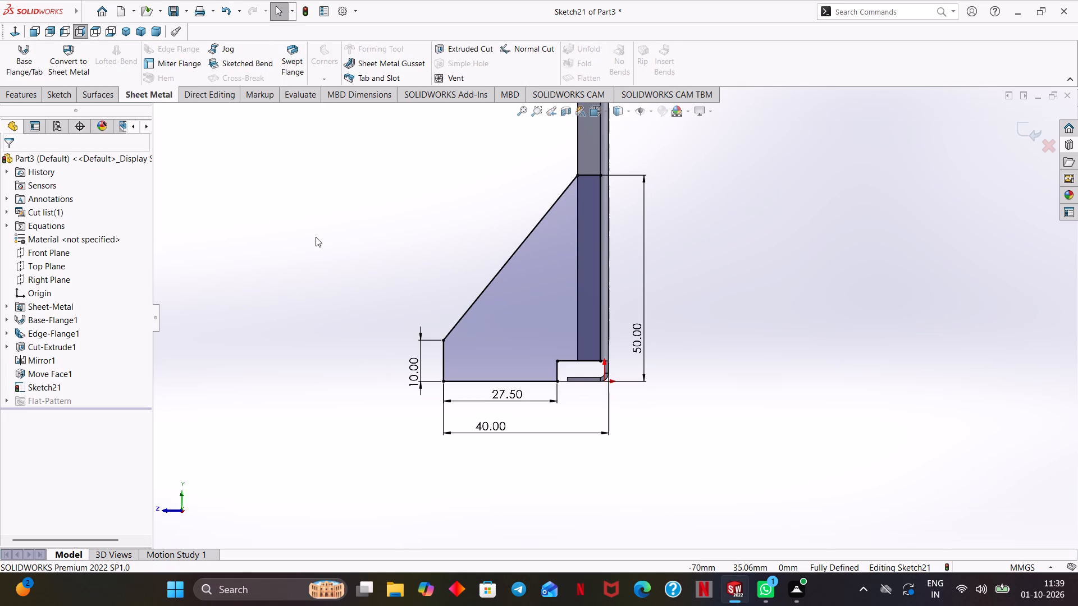
{"action": "left_click", "coordinate": [24, 54]}
{"action": "middle_click_drag", "start_coordinate": [362, 276], "coordinate": [424, 338]}
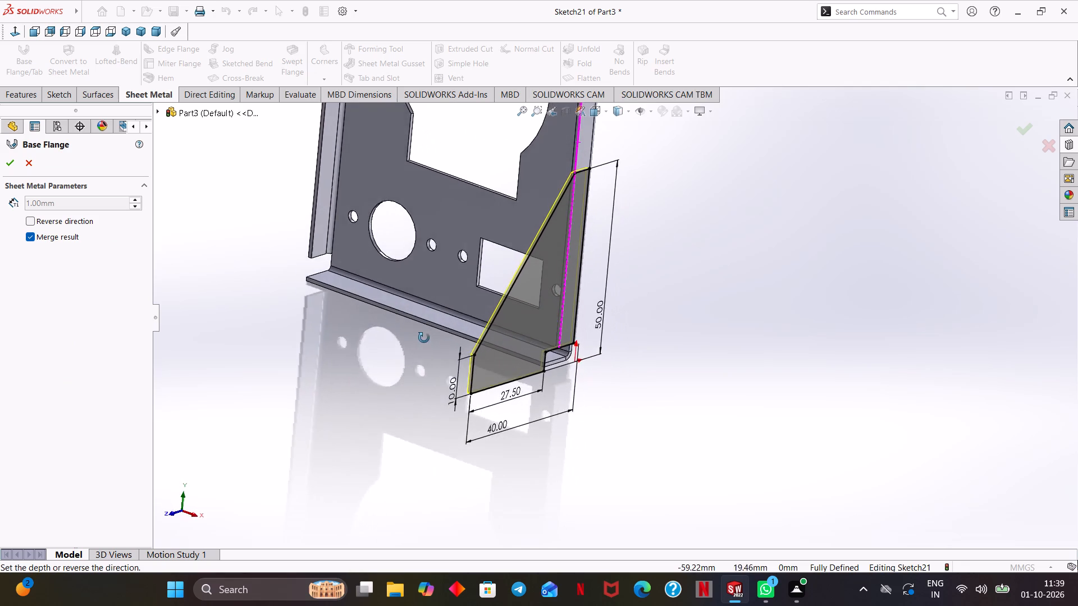
{"action": "middle_click_drag", "start_coordinate": [424, 338], "coordinate": [441, 366]}
{"action": "scroll", "coordinate": [428, 363], "scroll_direction": "up", "scroll_amount": 1}
{"action": "middle_click_drag", "start_coordinate": [414, 353], "coordinate": [417, 353], "text": "ctrl"}
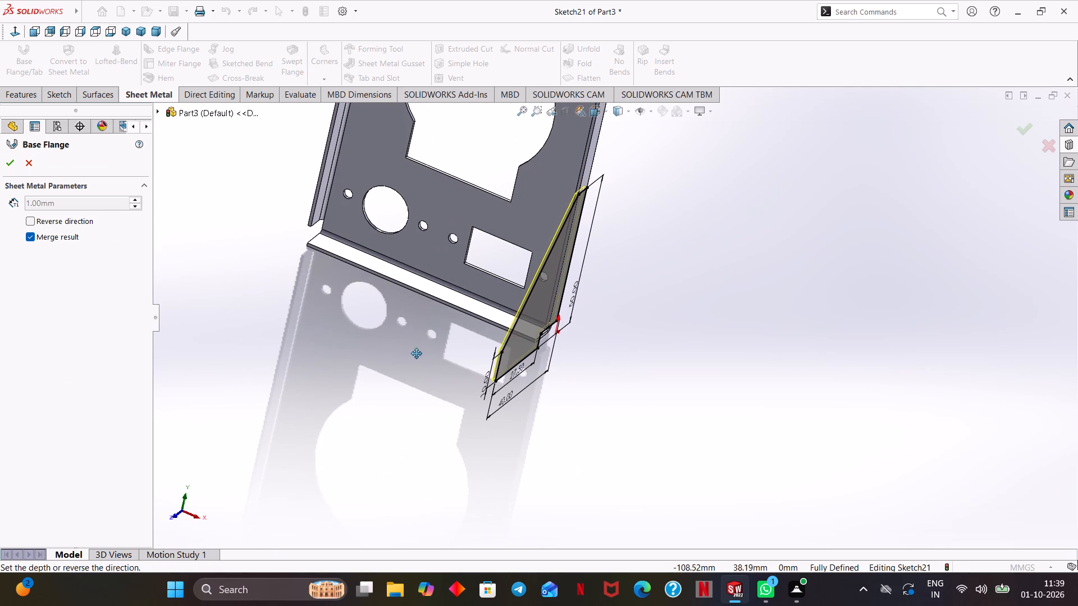
{"action": "middle_click_drag", "start_coordinate": [417, 353], "coordinate": [439, 360], "text": "ctrl"}
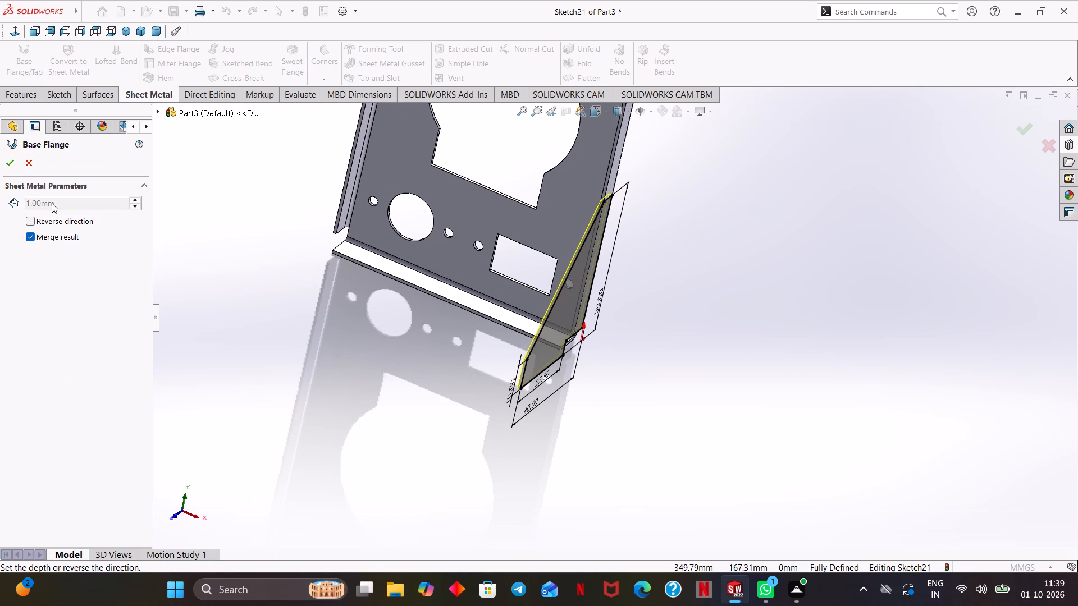
{"action": "double_click", "coordinate": [52, 200]}
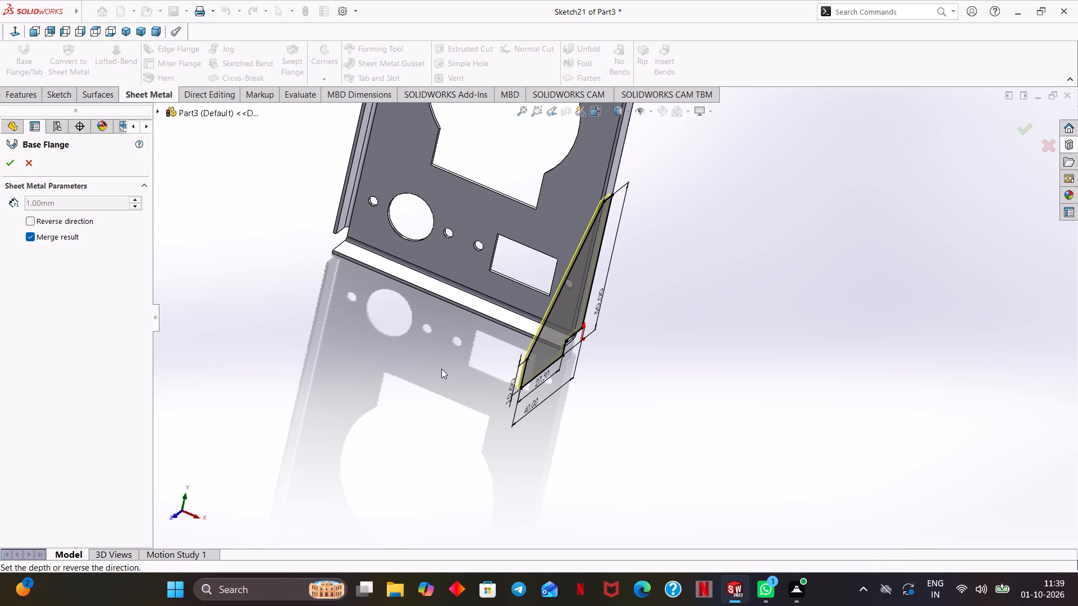
{"action": "left_click", "coordinate": [68, 240]}
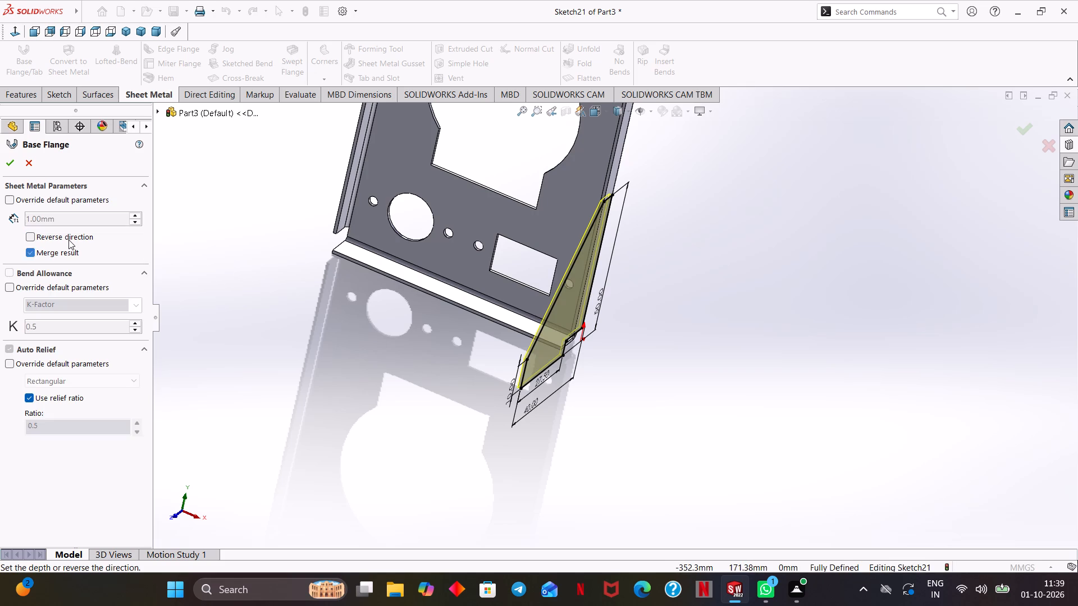
{"action": "left_click", "coordinate": [67, 250]}
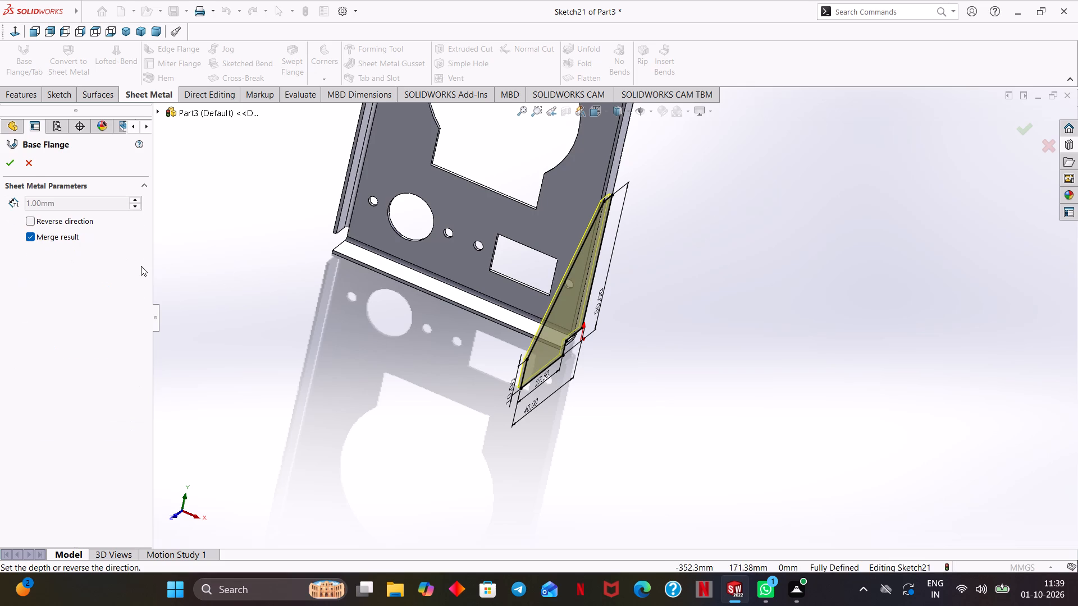
{"action": "left_click", "coordinate": [4, 166]}
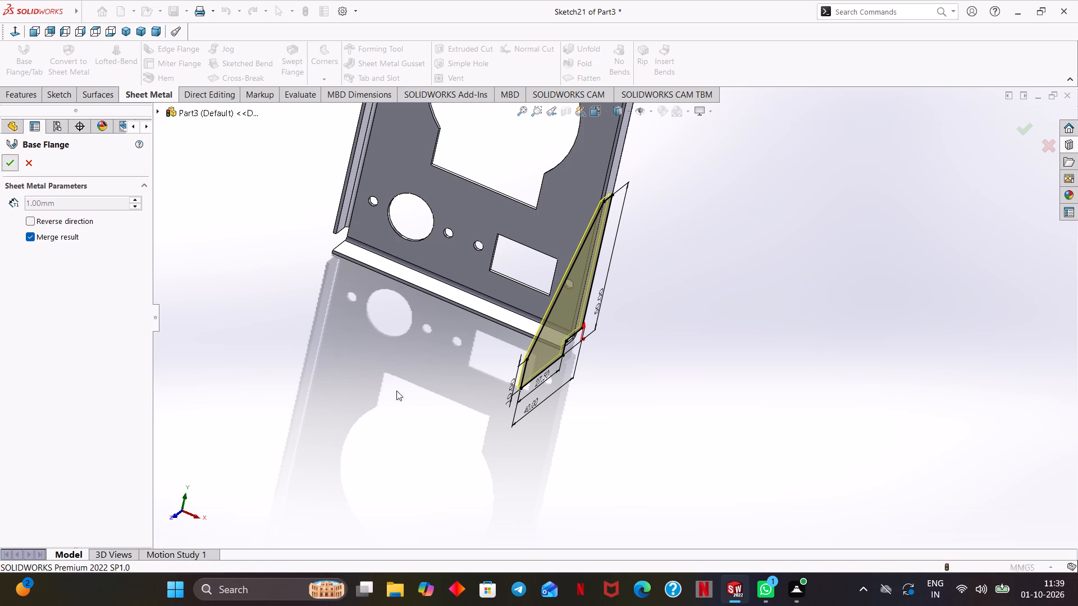
{"action": "left_click", "coordinate": [443, 386]}
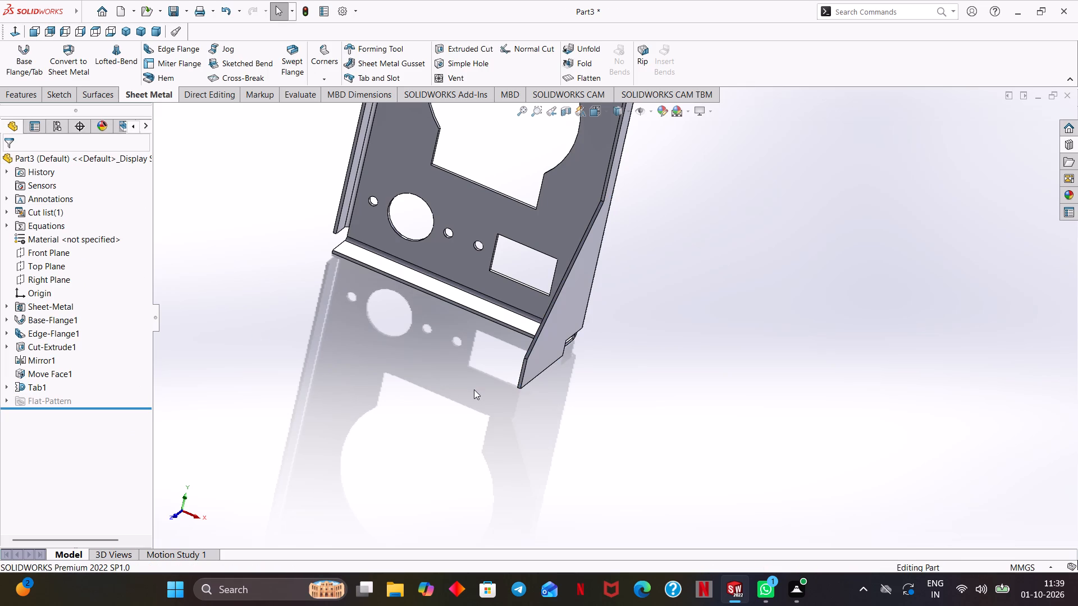
Examine the tapered side-flange extension and its notch around the bottom flange from several angles, finishing in isometric view.
{"action": "middle_click_drag", "start_coordinate": [564, 416], "coordinate": [496, 392]}
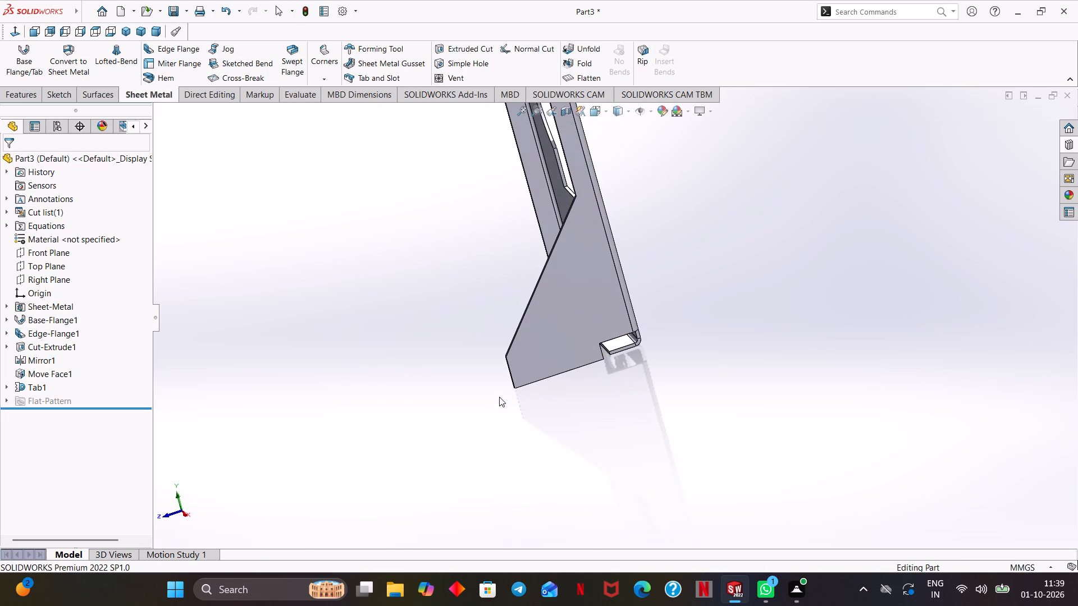
{"action": "middle_click_drag", "start_coordinate": [492, 407], "coordinate": [558, 410]}
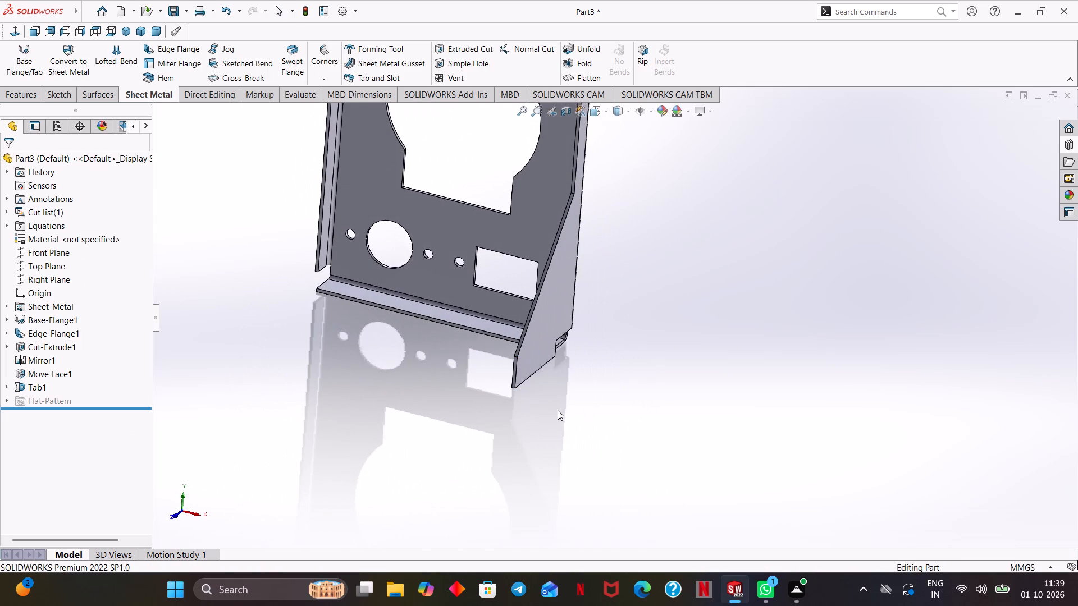
{"action": "middle_click_drag", "start_coordinate": [558, 410], "coordinate": [529, 391]}
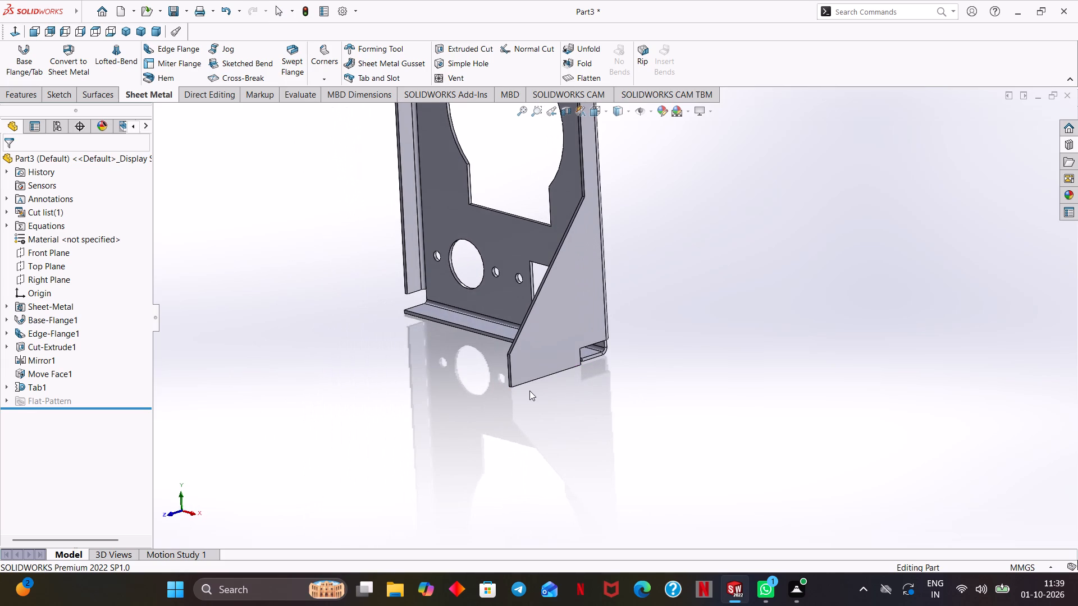
{"action": "key", "text": "ctrl+7"}
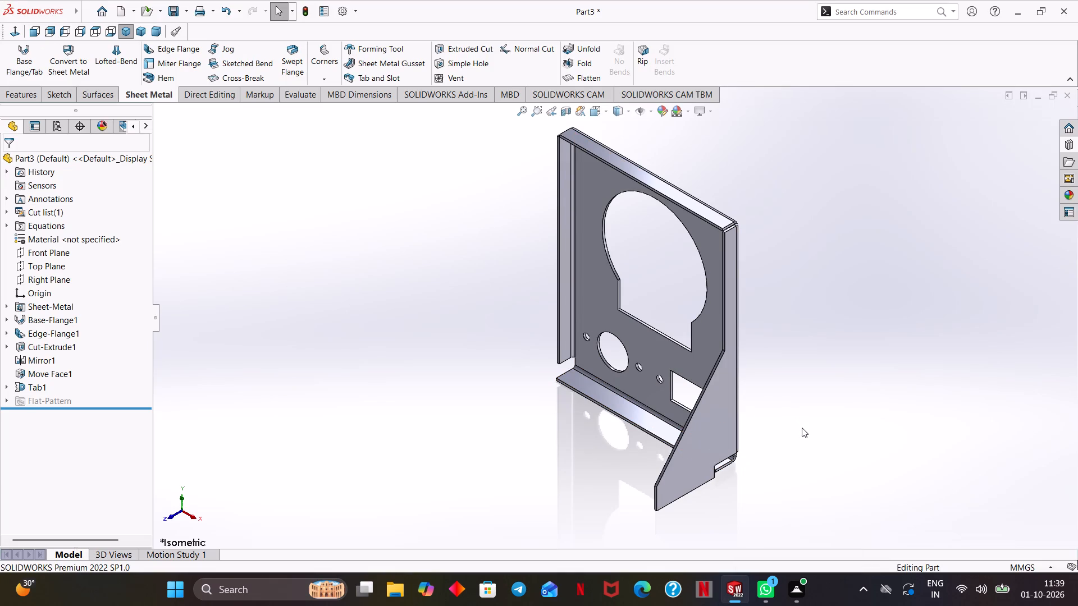
{"action": "scroll", "coordinate": [802, 428], "scroll_direction": "up", "scroll_amount": 1}
{"action": "middle_click_drag", "start_coordinate": [782, 435], "coordinate": [743, 474], "text": "ctrl"}
{"action": "scroll", "coordinate": [719, 464], "scroll_direction": "down", "scroll_amount": 1}
{"action": "middle_click_drag", "start_coordinate": [722, 462], "coordinate": [736, 460]}
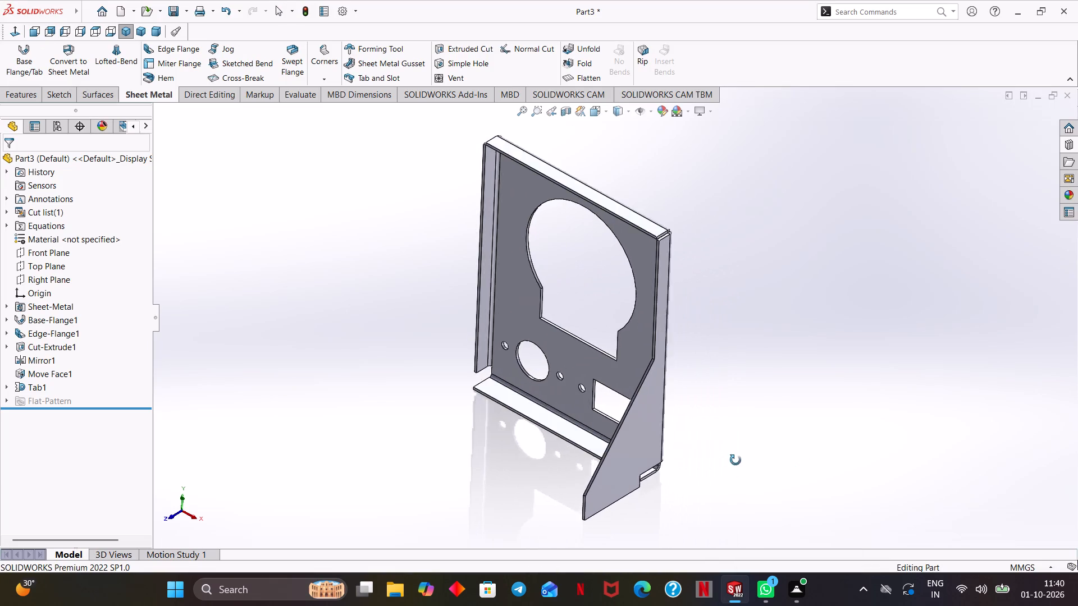
{"action": "middle_click_drag", "start_coordinate": [736, 460], "coordinate": [722, 434]}
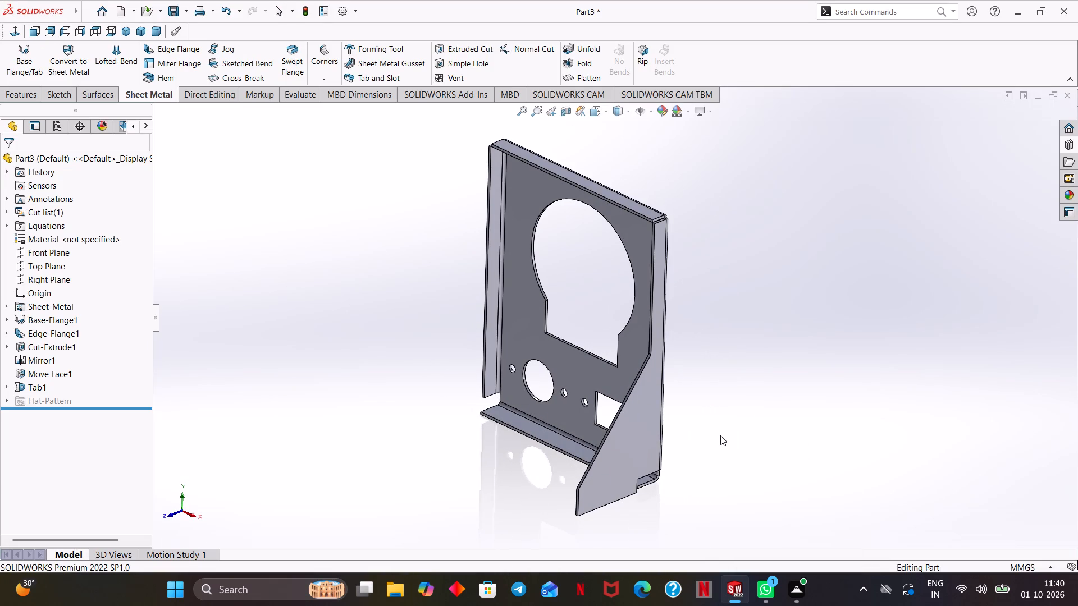
{"action": "middle_click_drag", "start_coordinate": [720, 435], "coordinate": [721, 411]}
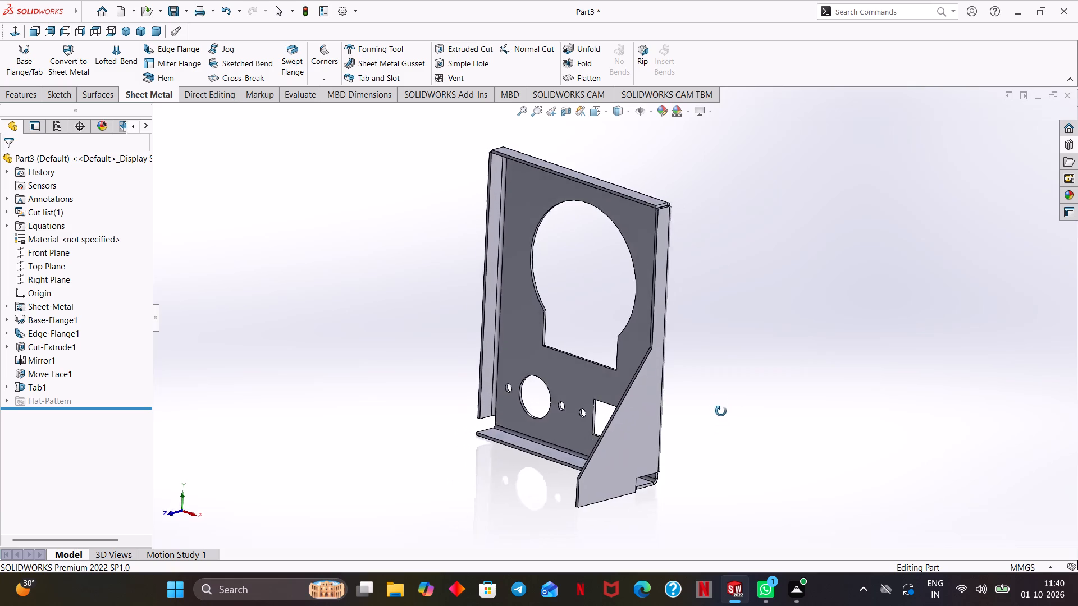
{"action": "middle_click_drag", "start_coordinate": [721, 411], "coordinate": [805, 312]}
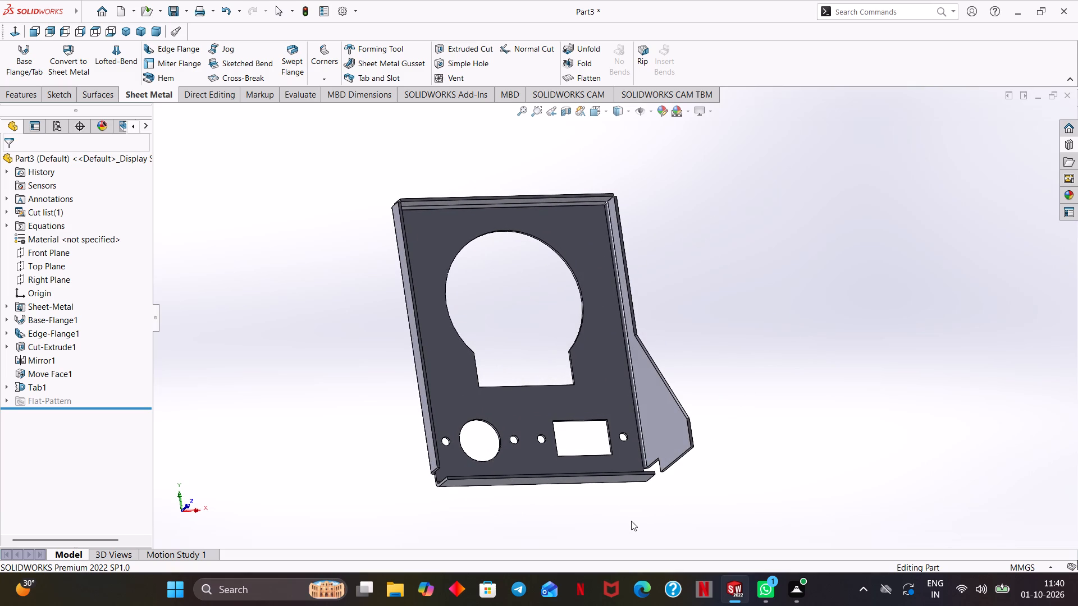
{"action": "middle_click_drag", "start_coordinate": [712, 476], "coordinate": [641, 534]}
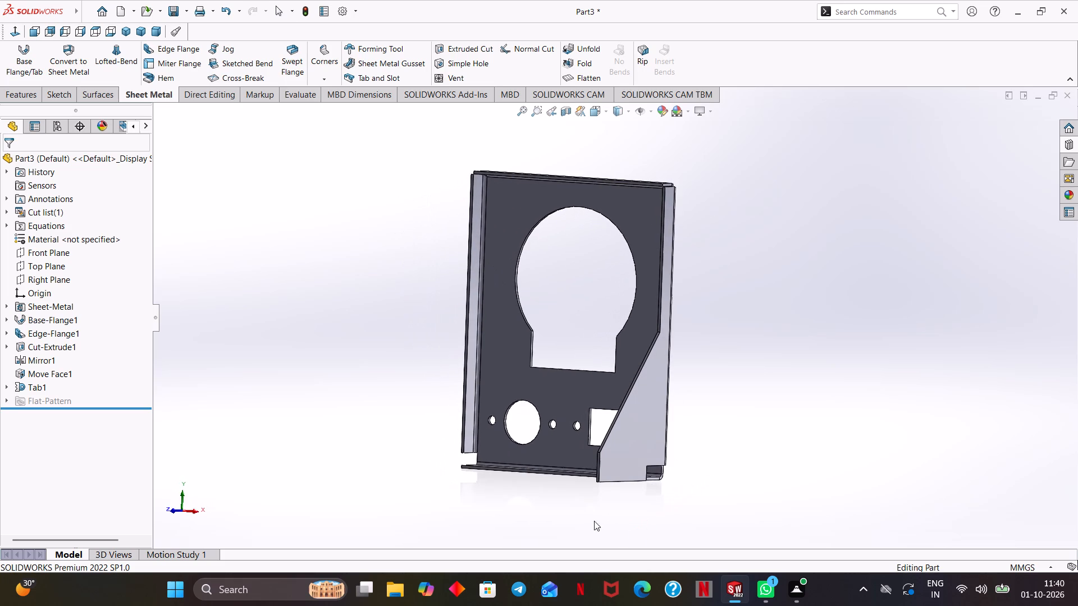
{"action": "key", "text": "ctrl+7"}
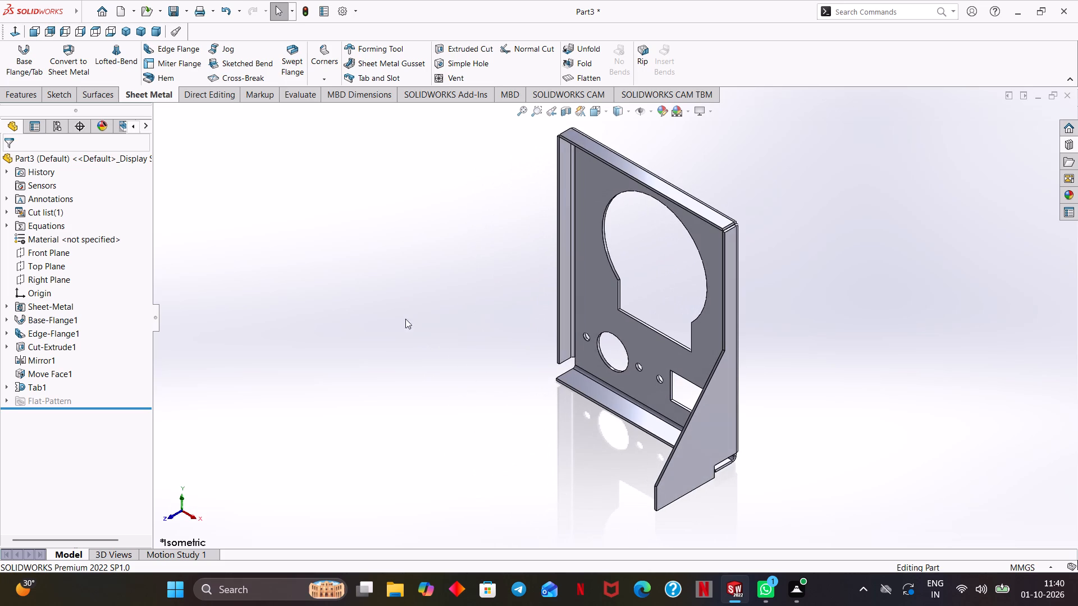
Start an edge flange on the bottom edge of the tapered side-flange extension, pointing inward, with a custom bend radius of 1 mm.
{"action": "left_click", "coordinate": [187, 44]}
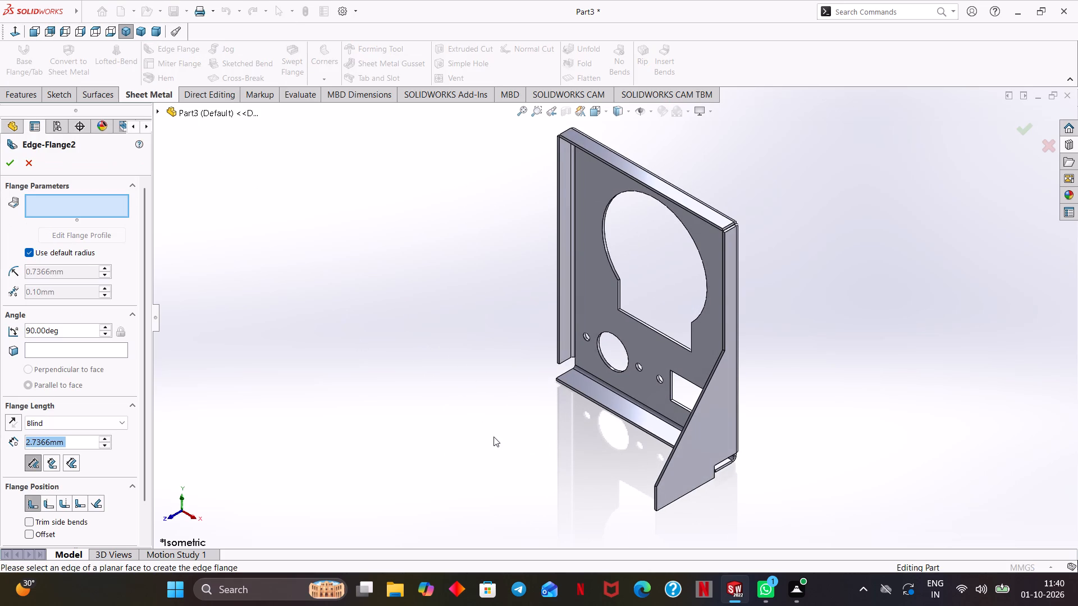
{"action": "middle_click_drag", "start_coordinate": [496, 437], "coordinate": [584, 465]}
{"action": "scroll", "coordinate": [584, 466], "scroll_direction": "down", "scroll_amount": 1}
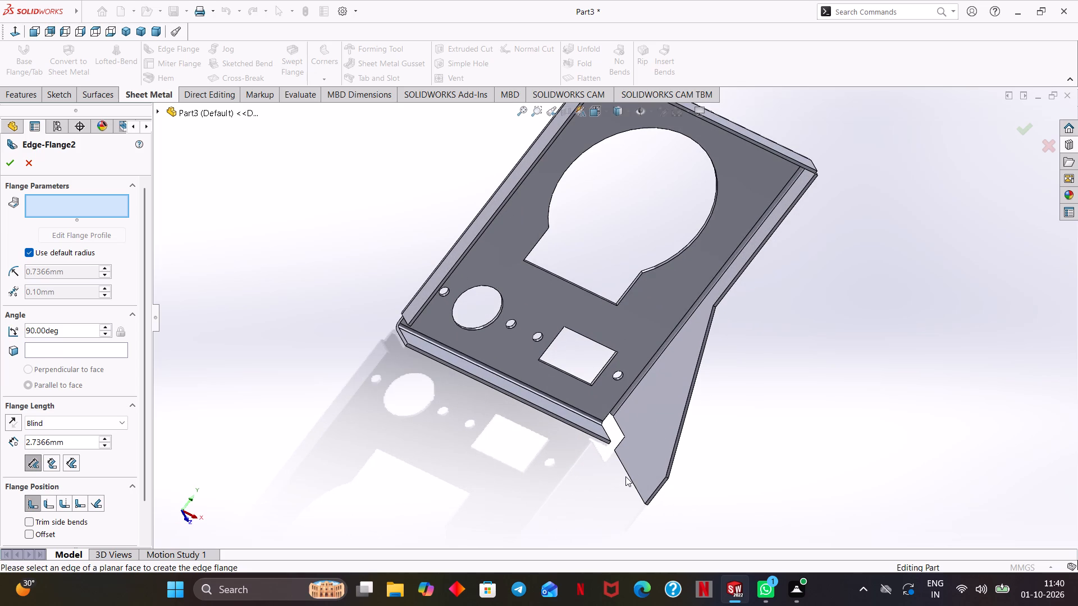
{"action": "left_click", "coordinate": [629, 474]}
{"action": "left_click", "coordinate": [577, 475]}
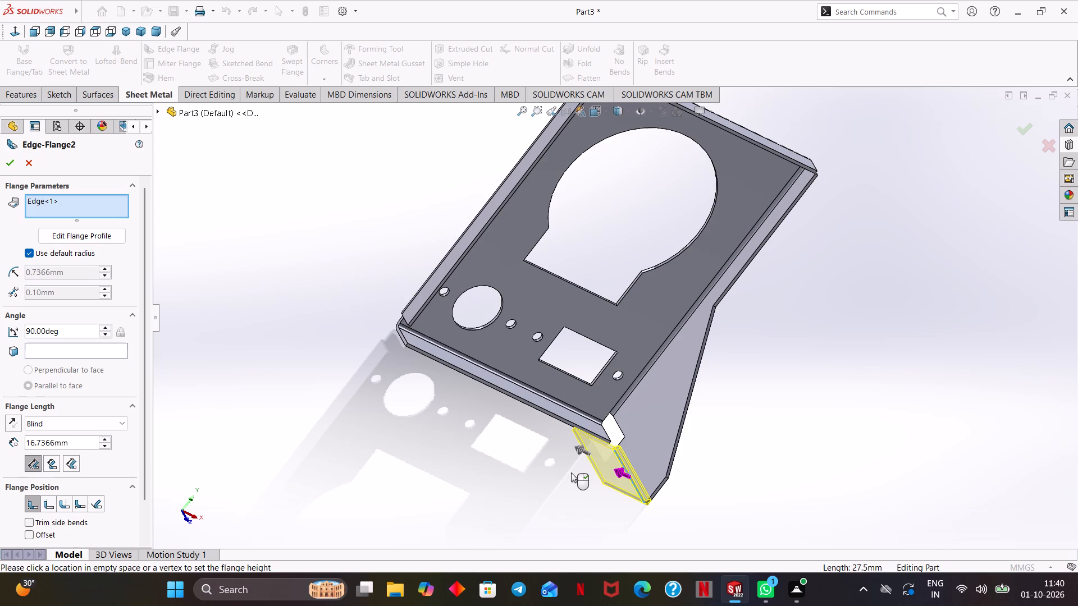
{"action": "left_click", "coordinate": [26, 256]}
{"action": "left_click_drag", "start_coordinate": [64, 272], "coordinate": [17, 281]}
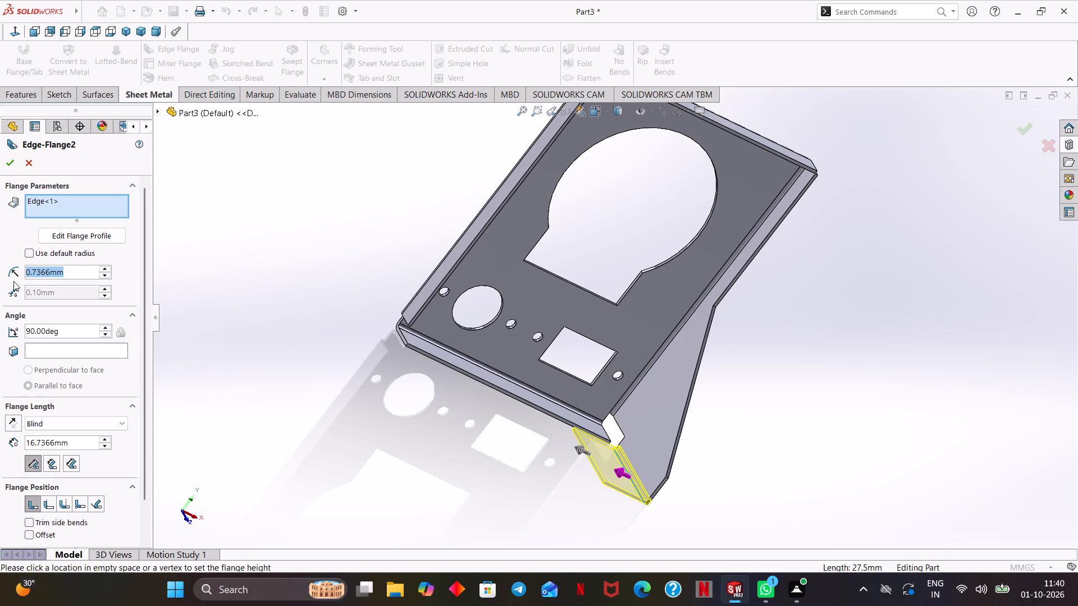
{"action": "key", "text": "1"}
{"action": "key", "text": "Return"}
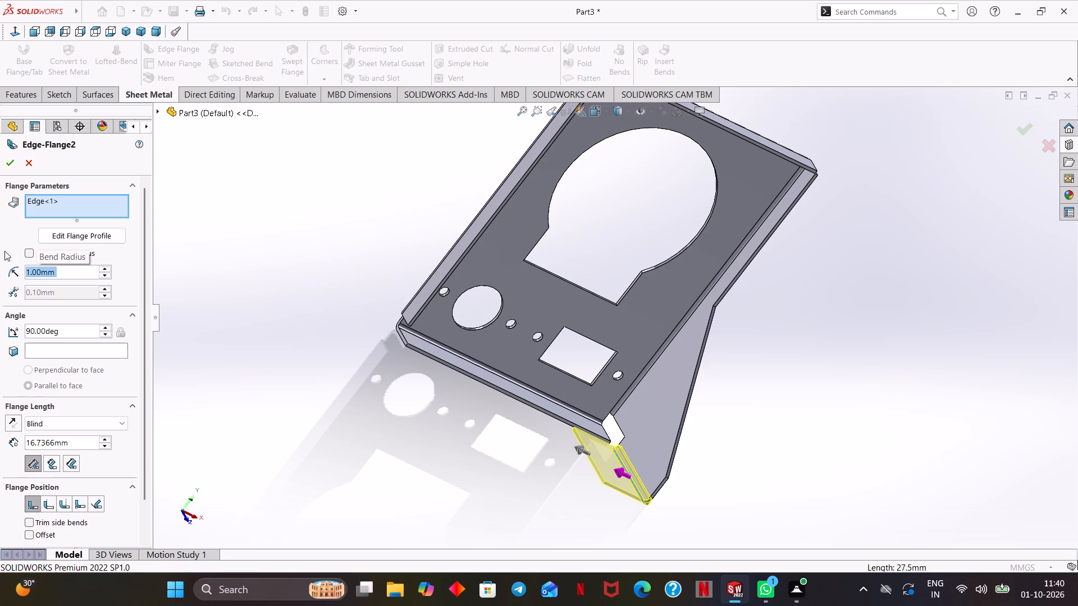
Set the inward edge flange's length to 10 mm and create it.
{"action": "left_click_drag", "start_coordinate": [142, 335], "coordinate": [146, 359]}
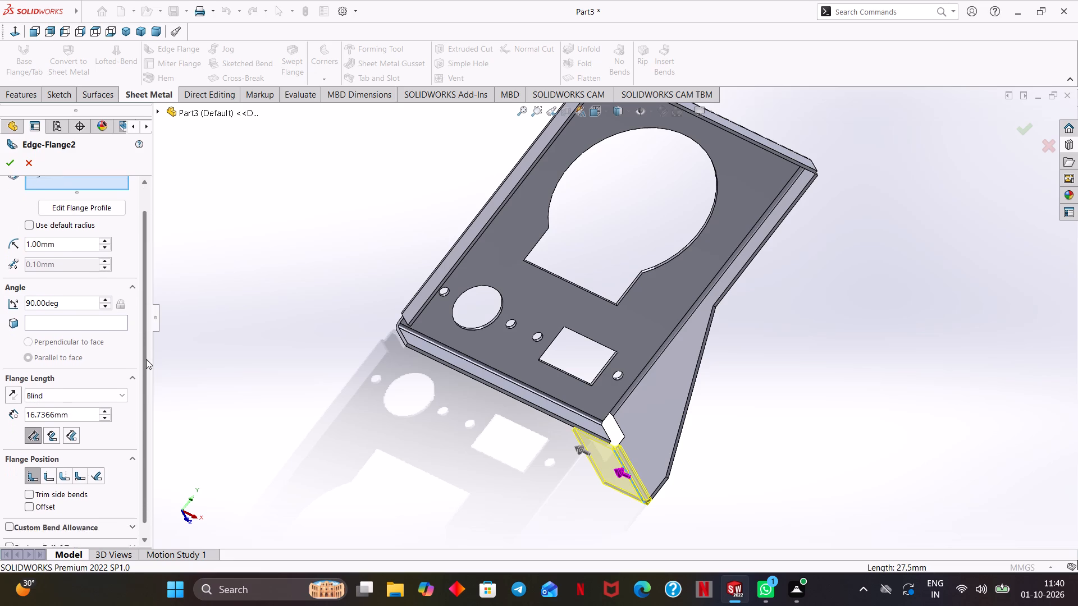
{"action": "left_click_drag", "start_coordinate": [146, 359], "coordinate": [153, 402]}
{"action": "left_click_drag", "start_coordinate": [73, 402], "coordinate": [0, 405]}
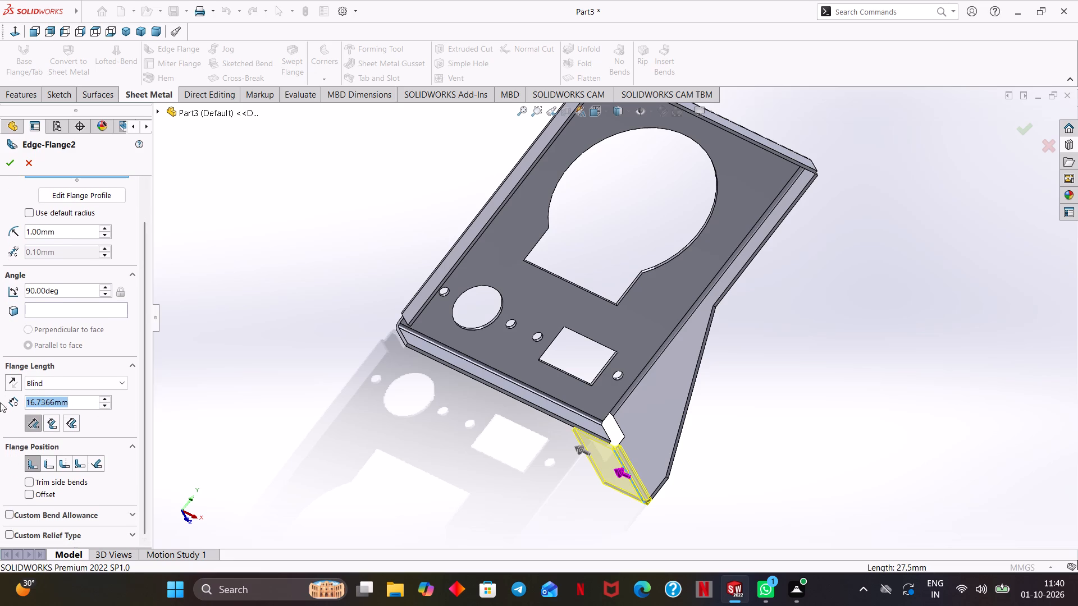
{"action": "type", "text": "10"}
{"action": "key", "text": "Return"}
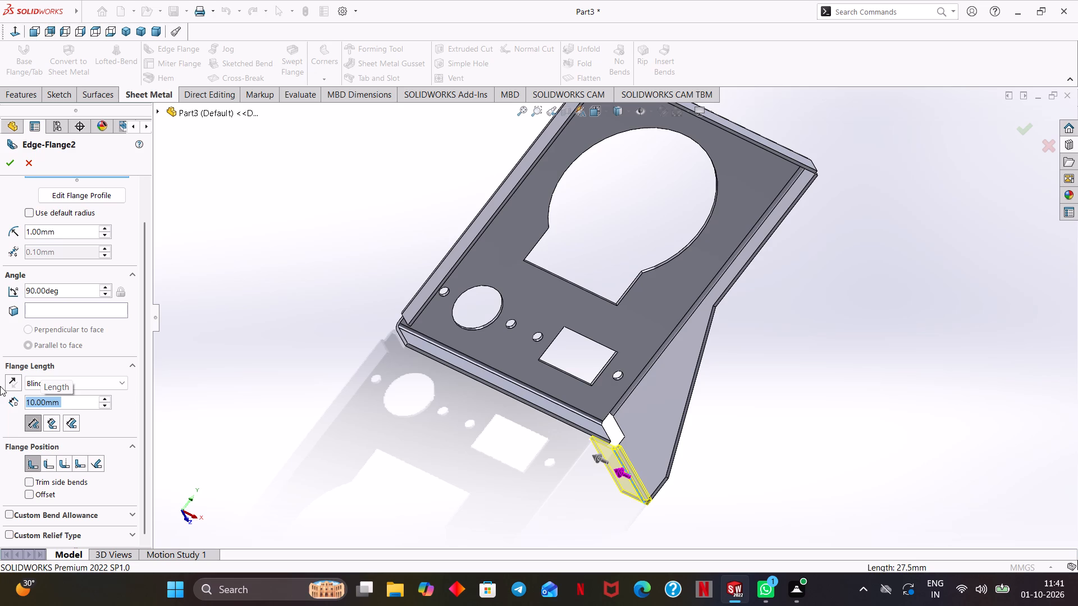
{"action": "left_click", "coordinate": [8, 165]}
{"action": "left_click", "coordinate": [471, 456]}
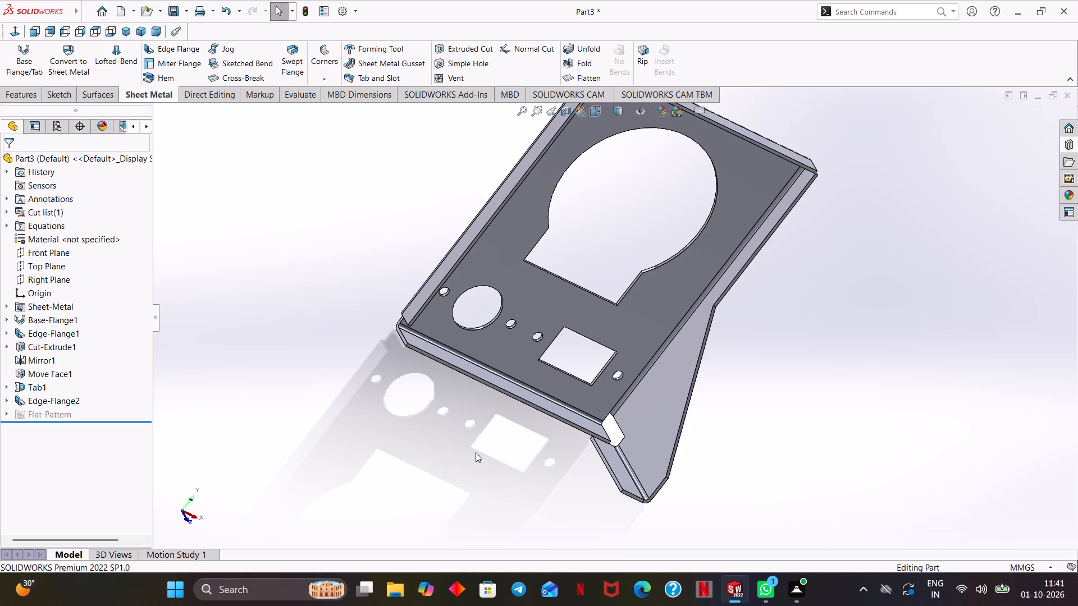
Mirror the tapered tab together with its bottom edge flange about the Right Plane.
{"action": "middle_click_drag", "start_coordinate": [474, 452], "coordinate": [439, 437]}
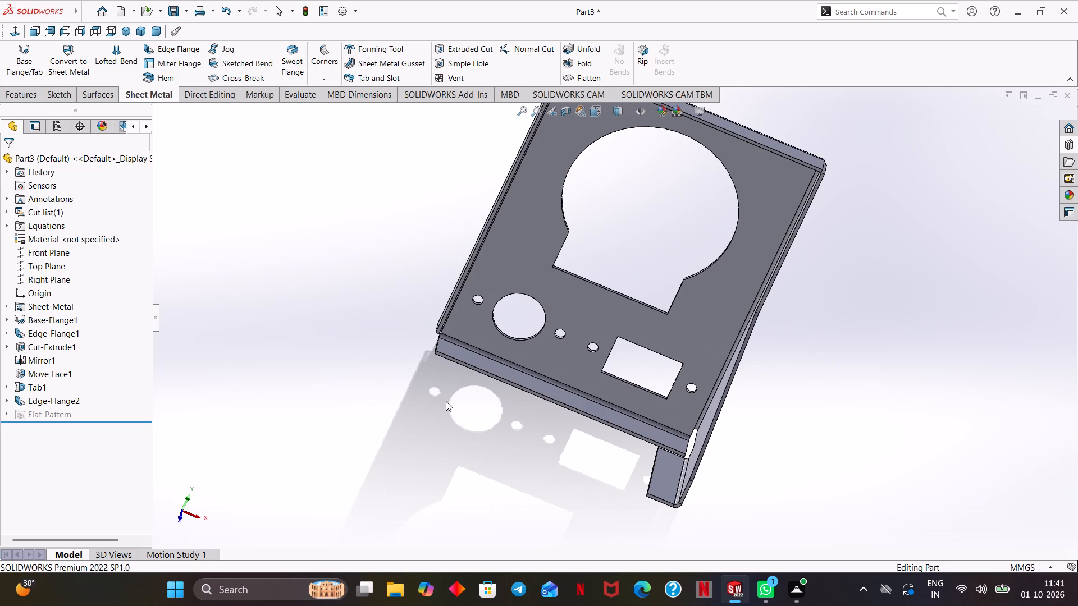
{"action": "middle_click_drag", "start_coordinate": [504, 453], "coordinate": [508, 461]}
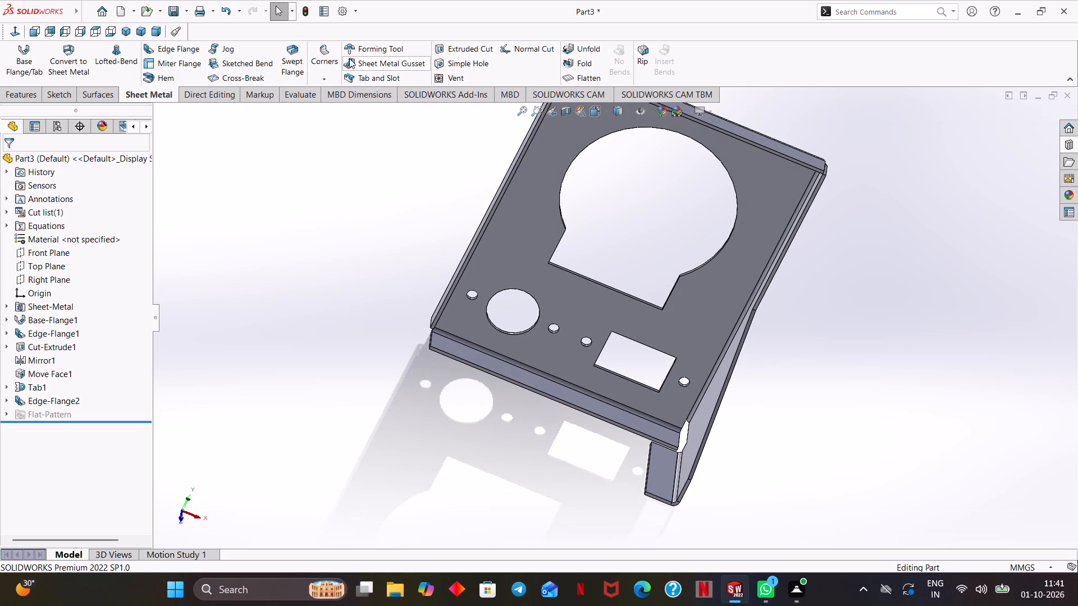
{"action": "left_click", "coordinate": [32, 93]}
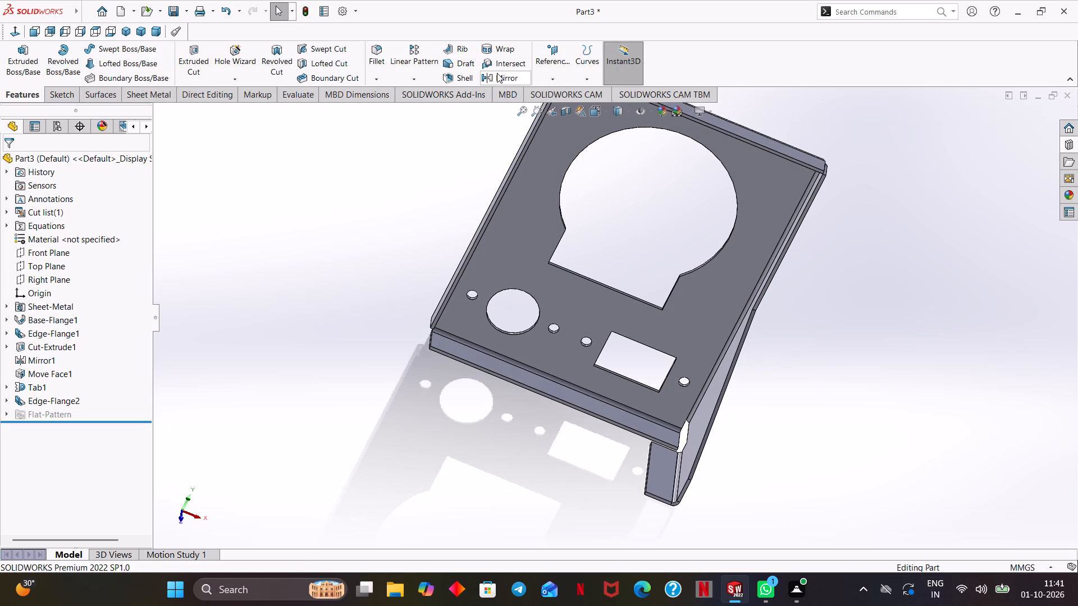
{"action": "left_click", "coordinate": [501, 71]}
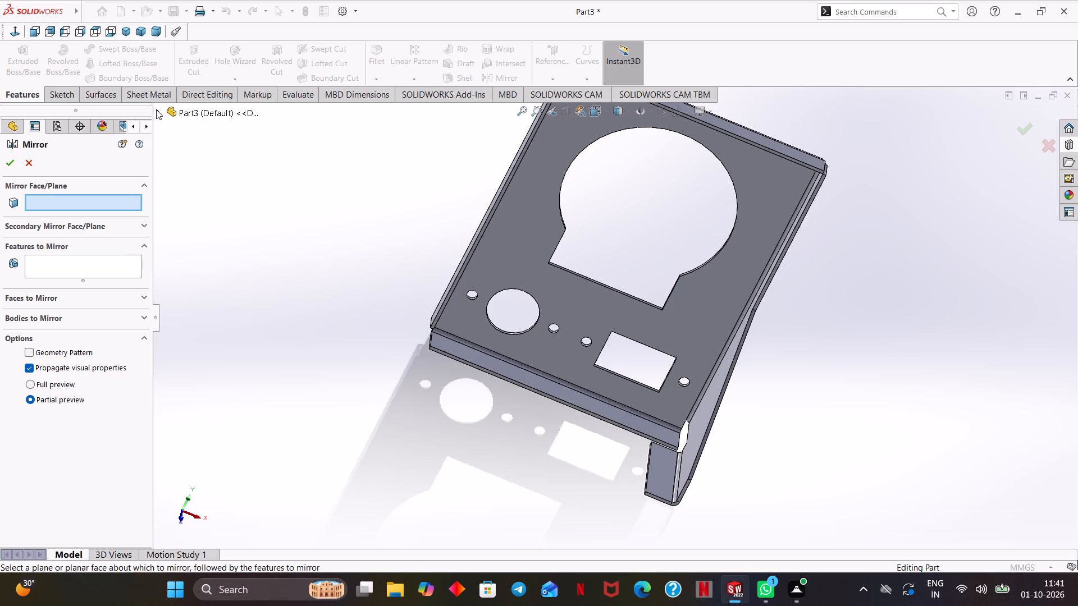
{"action": "left_click", "coordinate": [156, 109]}
{"action": "left_click", "coordinate": [159, 112]}
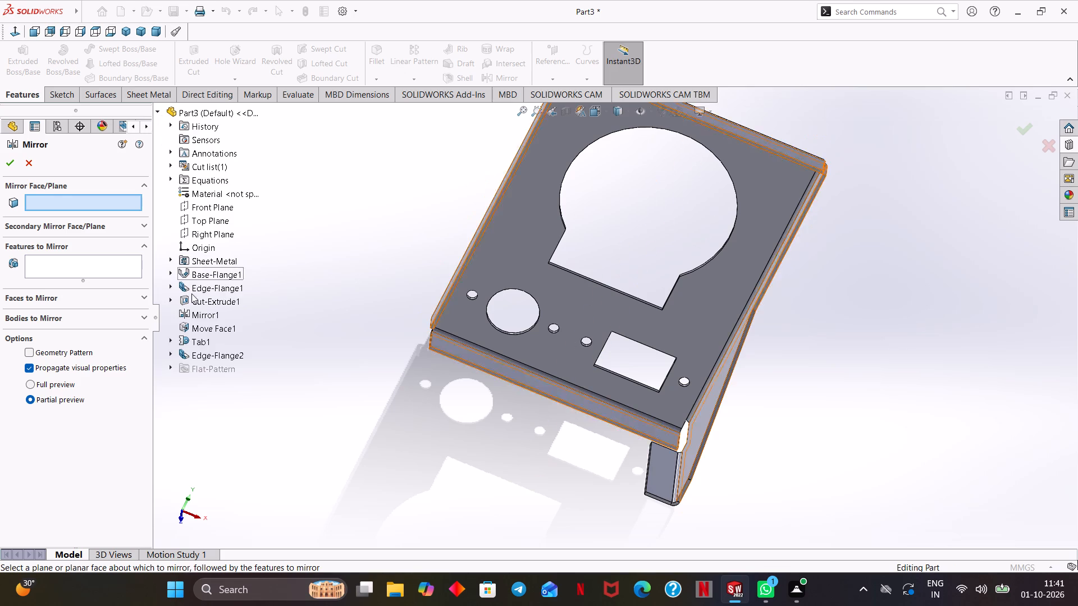
{"action": "left_click", "coordinate": [199, 237]}
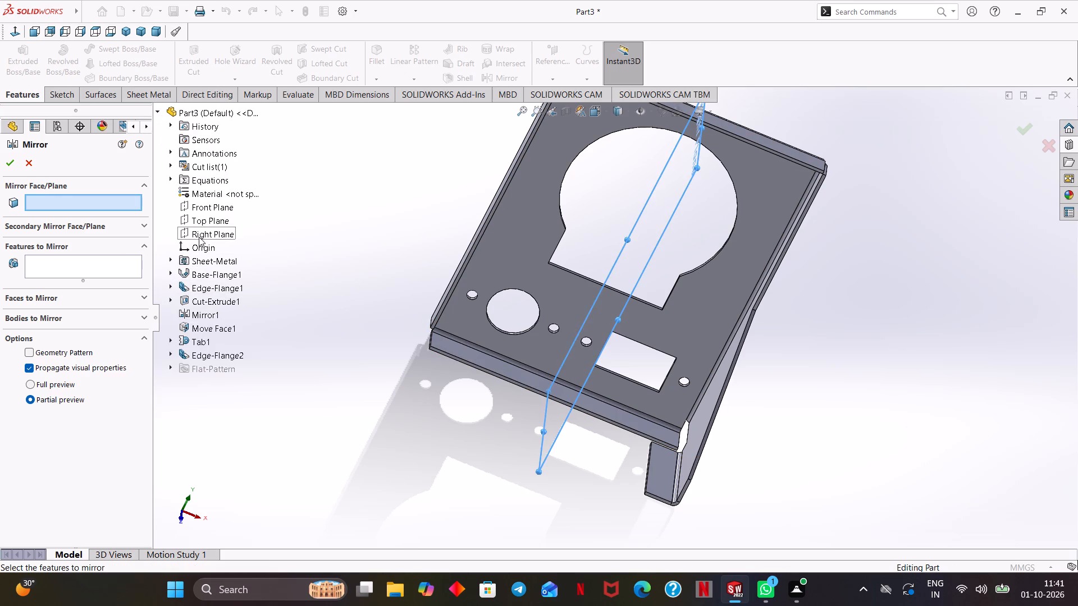
{"action": "left_click", "coordinate": [95, 258]}
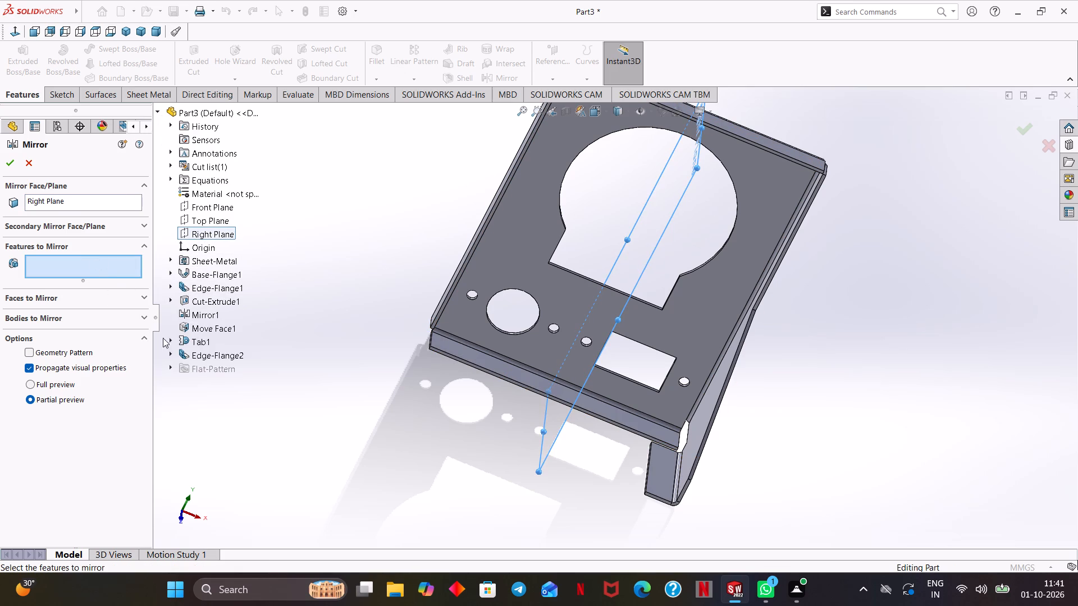
{"action": "left_click", "coordinate": [211, 359]}
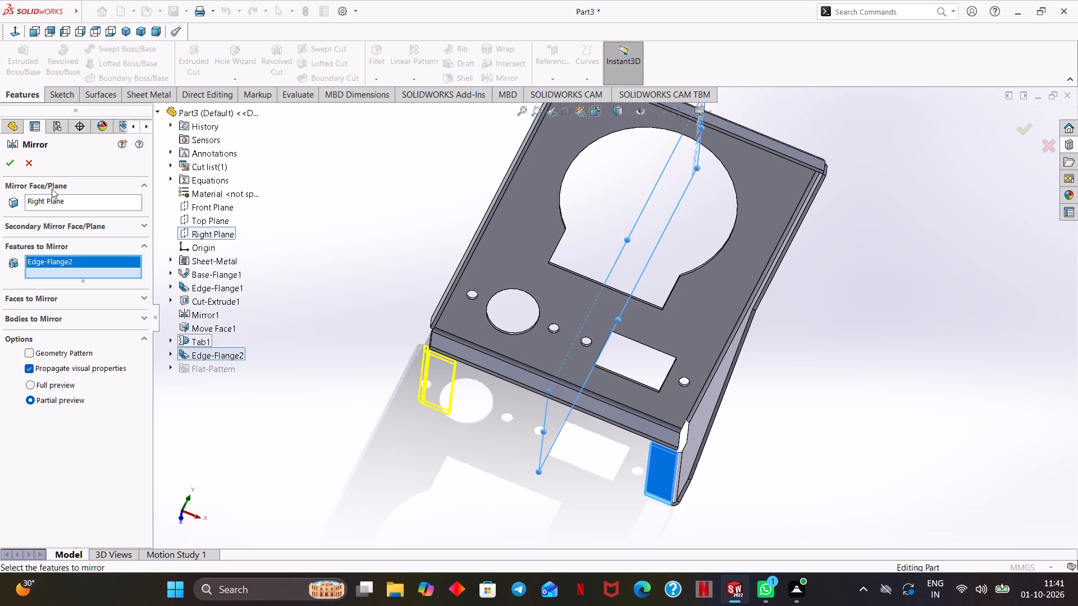
{"action": "left_click", "coordinate": [11, 166]}
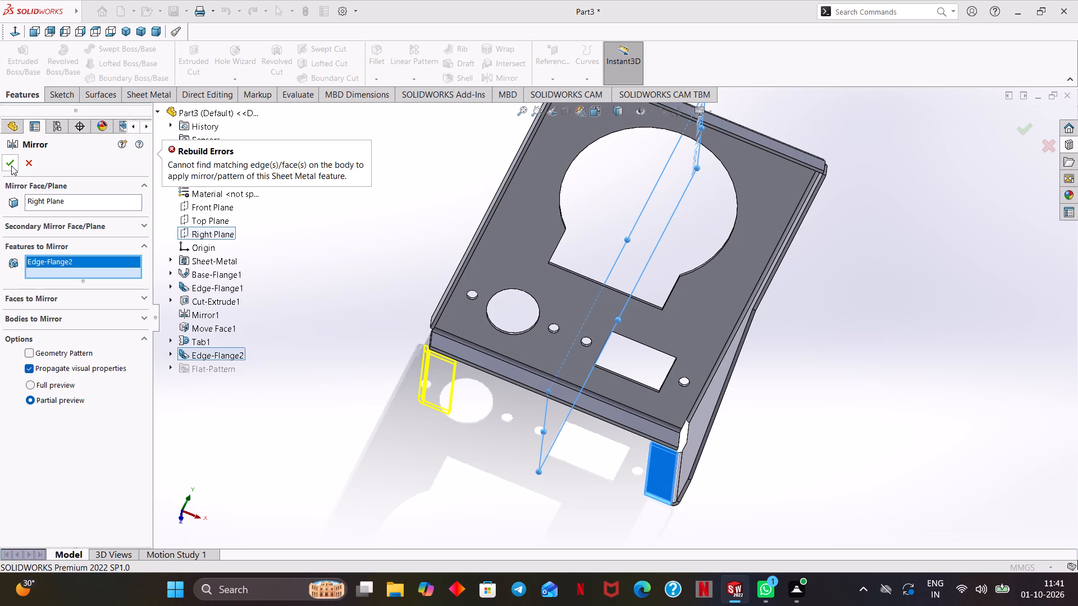
{"action": "left_click", "coordinate": [212, 341]}
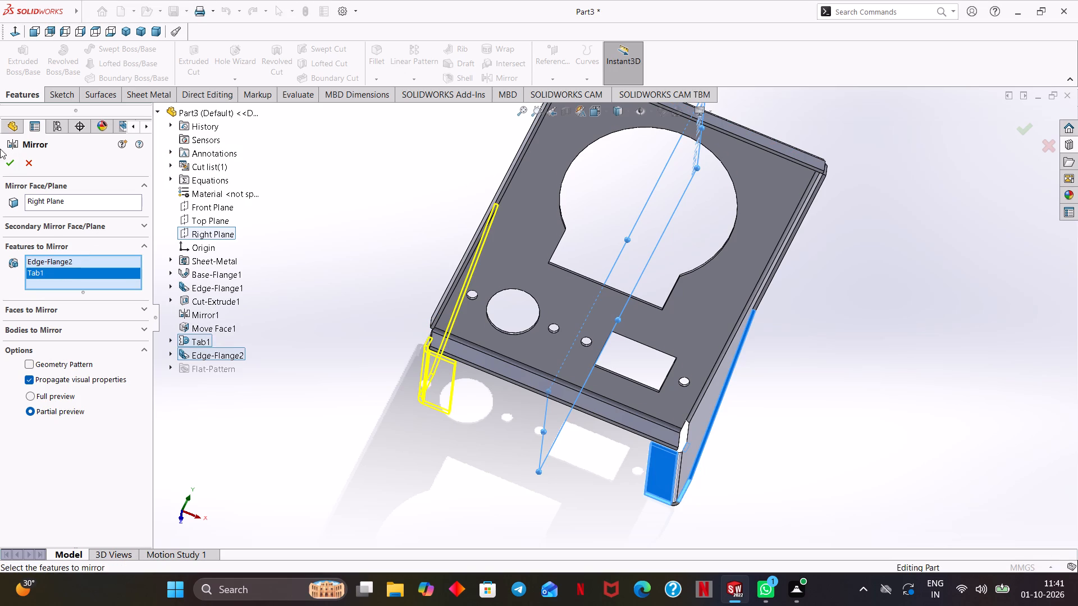
{"action": "left_click", "coordinate": [8, 163]}
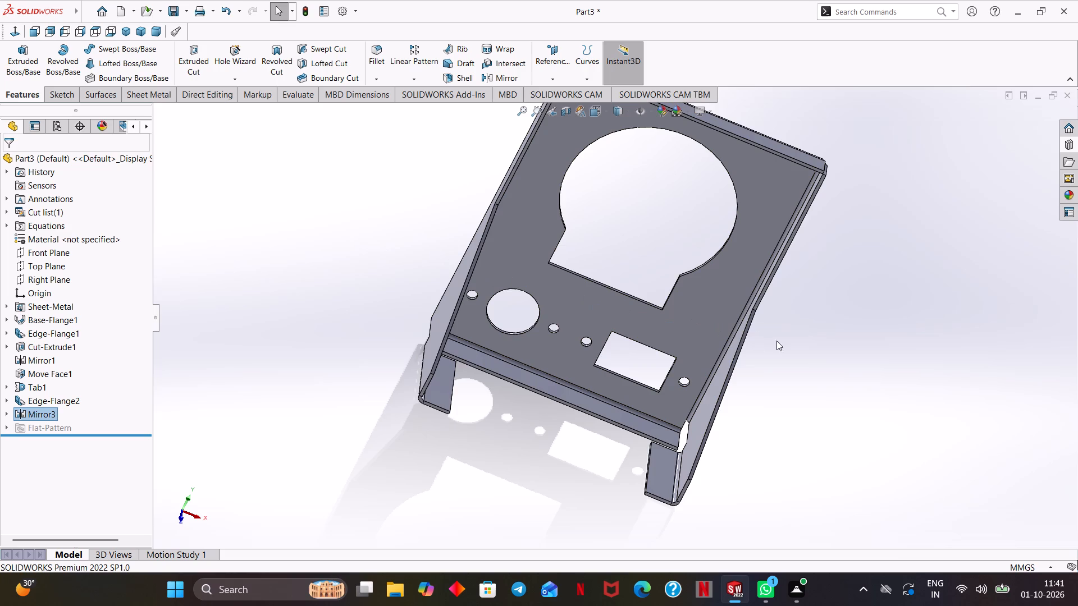
Start an edge flange about 9 mm long on the large cutout's straight lower edge, pointing rearward, with a 1 mm bend radius.
{"action": "middle_click_drag", "start_coordinate": [833, 357], "coordinate": [798, 347]}
{"action": "key", "text": "ctrl+7"}
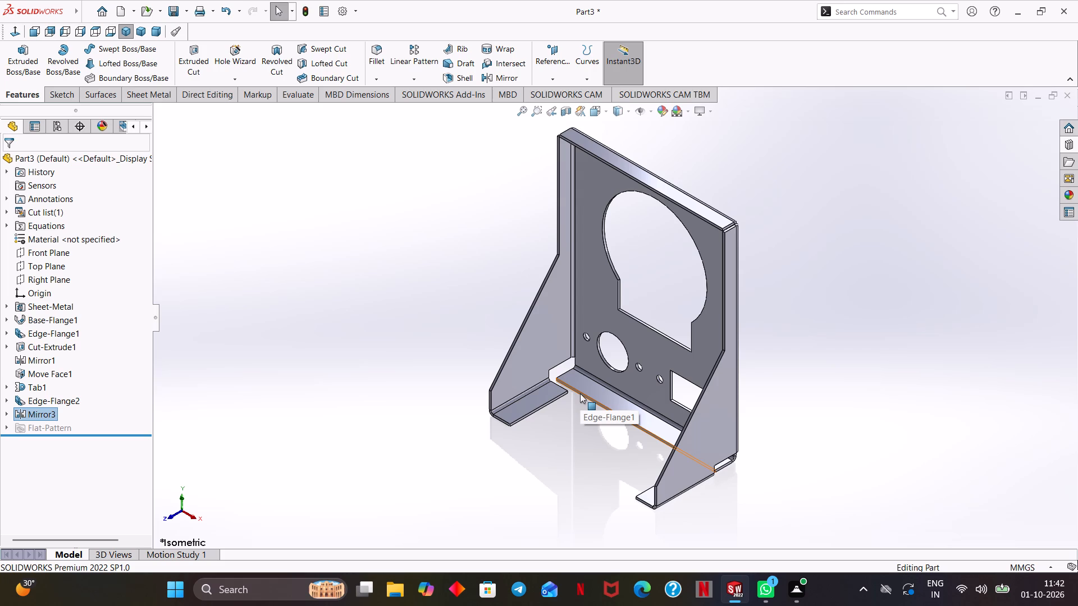
{"action": "left_click", "coordinate": [141, 90]}
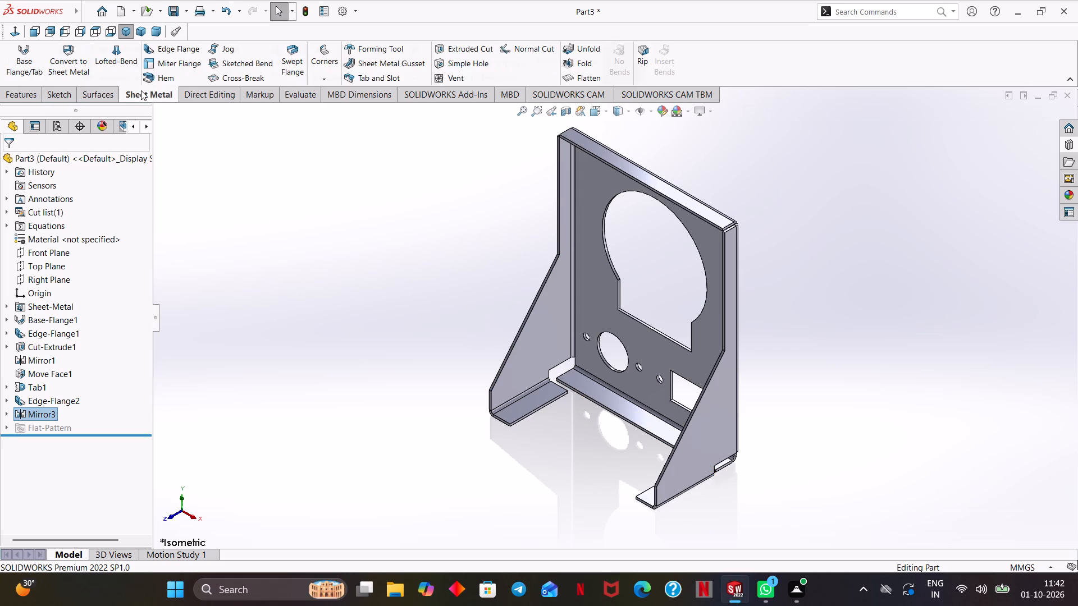
{"action": "left_click", "coordinate": [166, 50]}
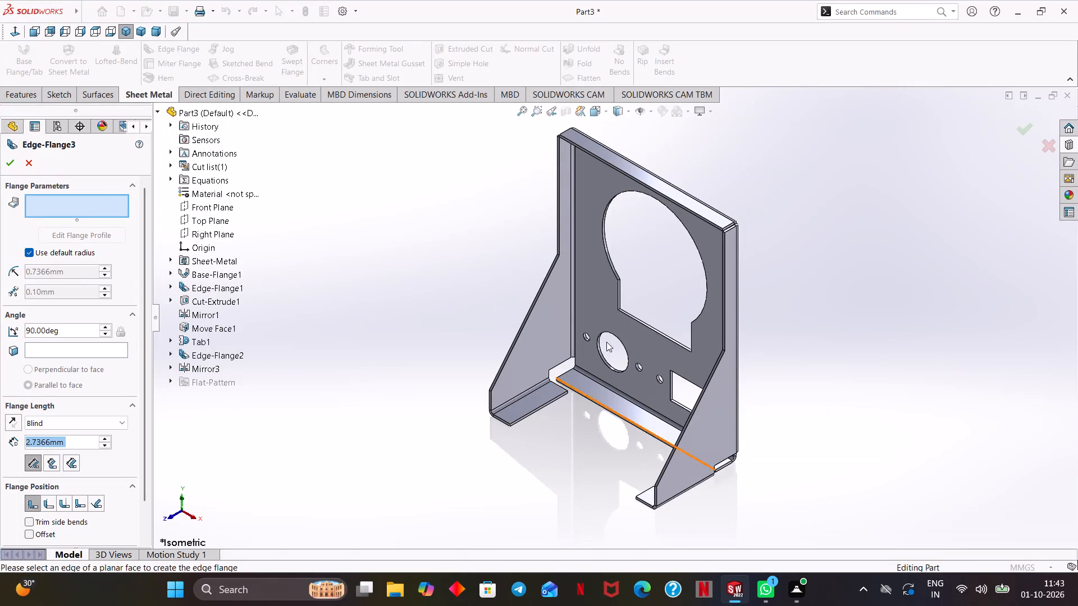
{"action": "scroll", "coordinate": [620, 323], "scroll_direction": "down", "scroll_amount": 2}
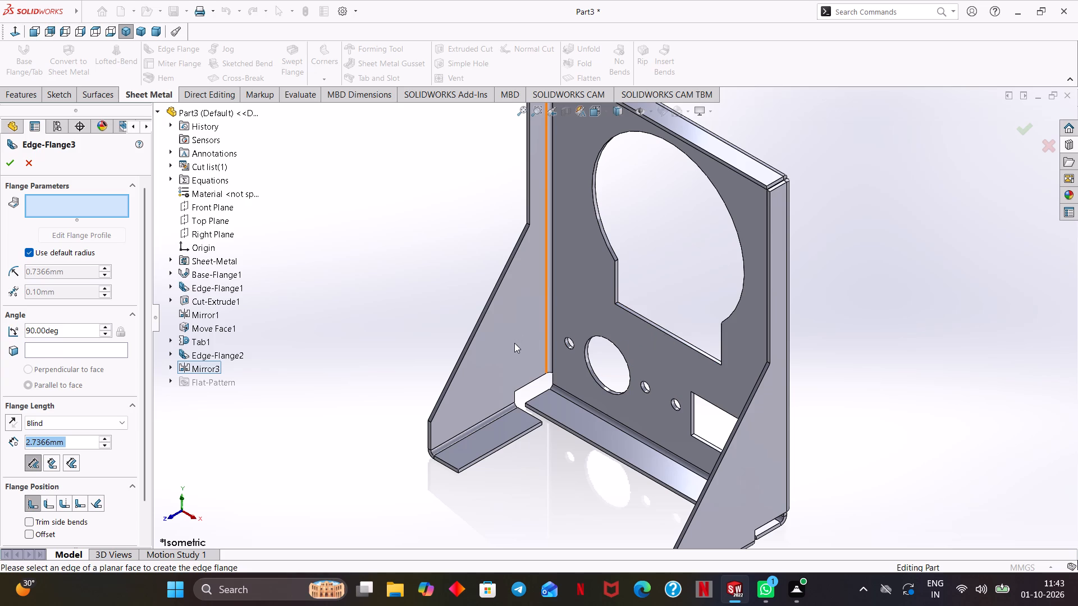
{"action": "scroll", "coordinate": [643, 332], "scroll_direction": "down", "scroll_amount": 5}
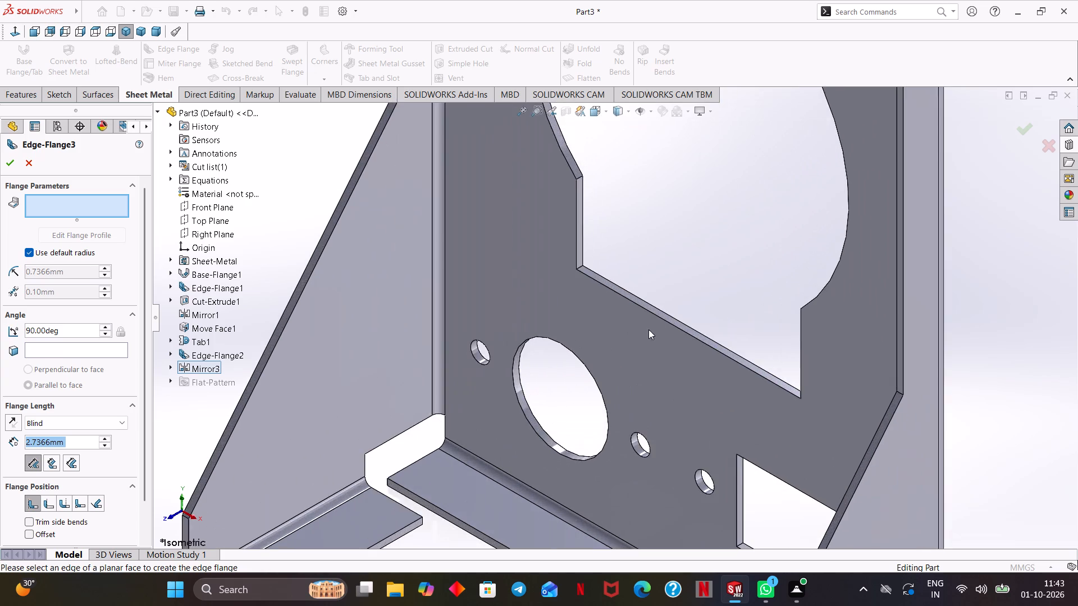
{"action": "scroll", "coordinate": [648, 329], "scroll_direction": "down", "scroll_amount": 1}
{"action": "left_click", "coordinate": [673, 317]}
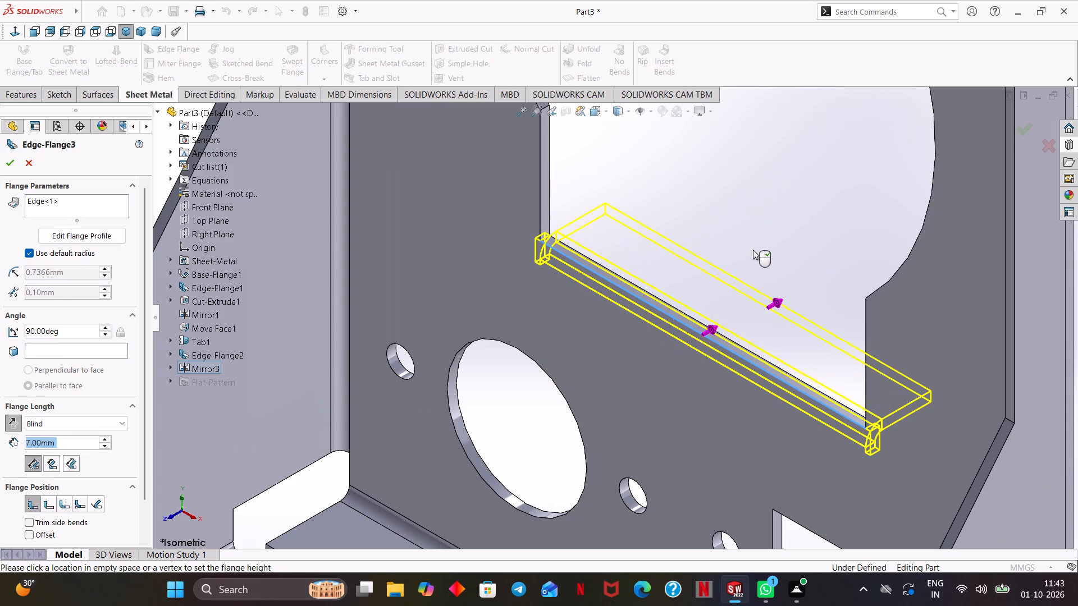
{"action": "left_click", "coordinate": [762, 239]}
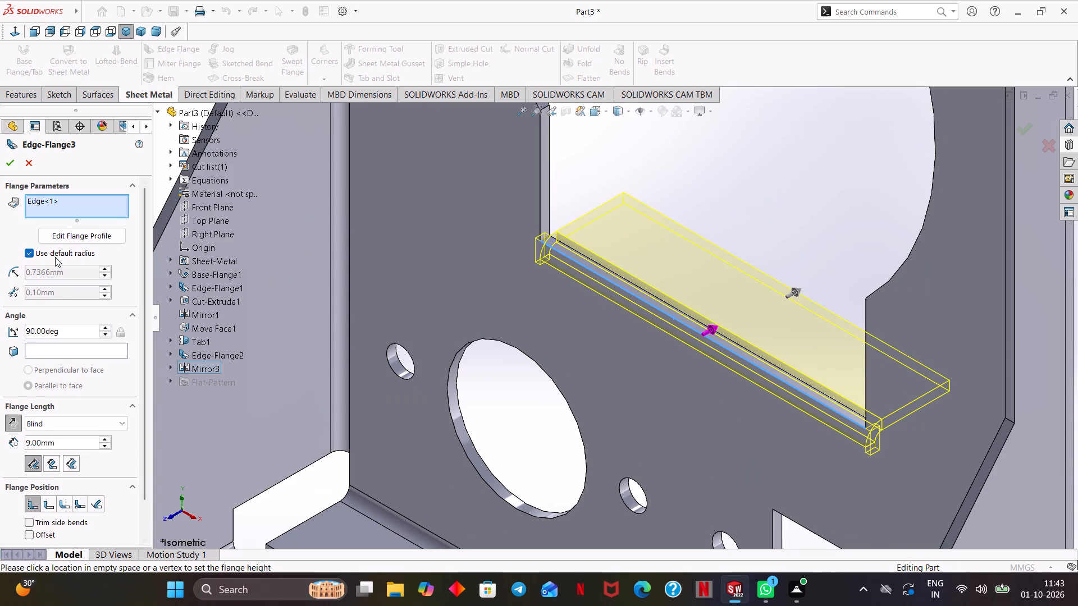
{"action": "left_click", "coordinate": [61, 248]}
{"action": "left_click_drag", "start_coordinate": [69, 270], "coordinate": [0, 284]}
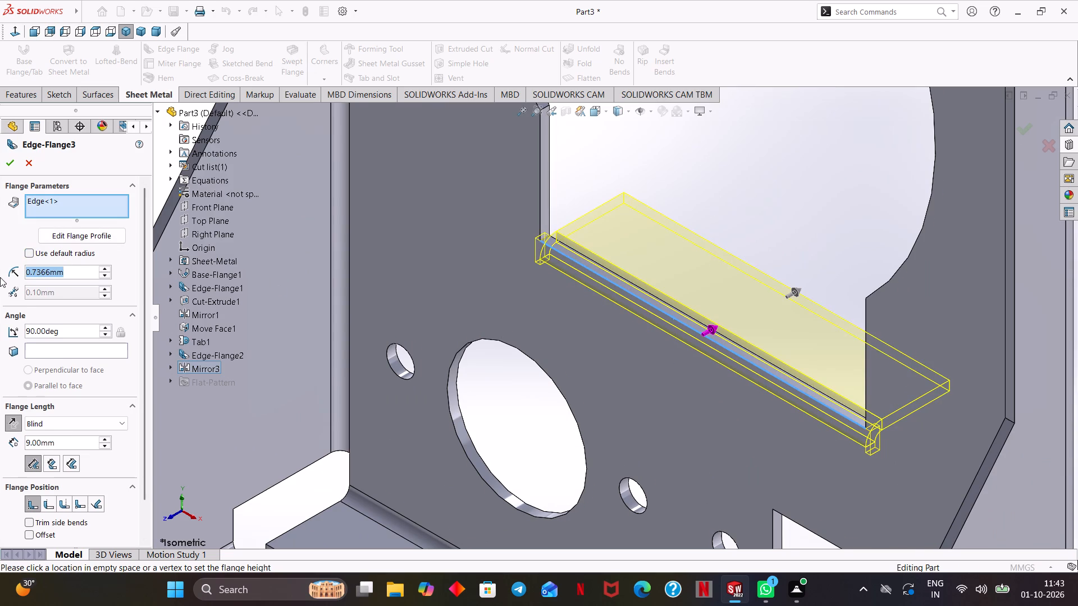
{"action": "key", "text": "1"}
{"action": "key", "text": "Return"}
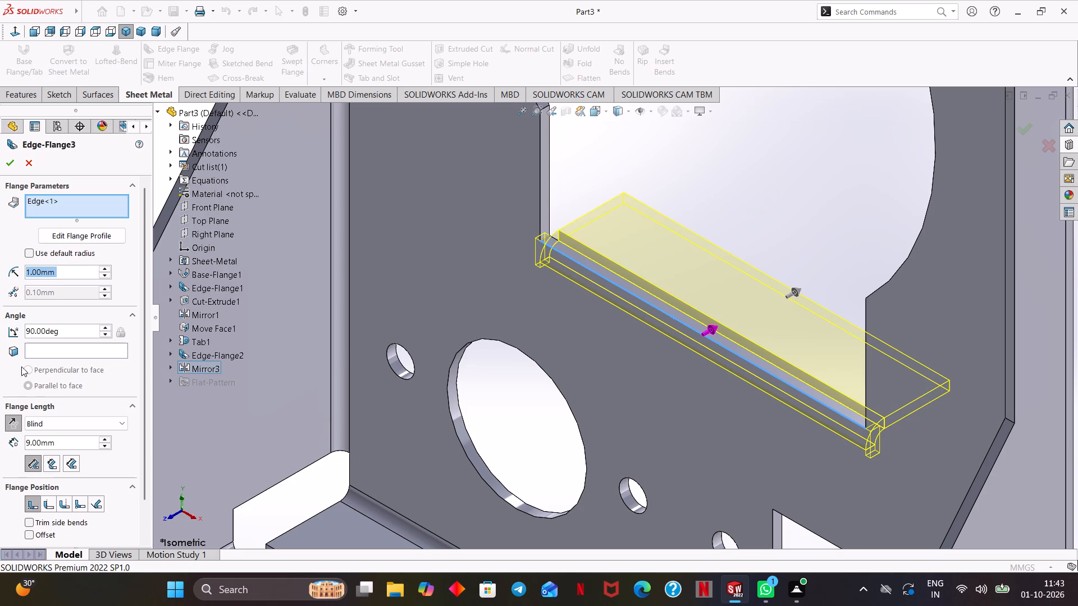
Enable a blind offset for the cutout flange's position and set the offset distance to 5 mm.
{"action": "left_click_drag", "start_coordinate": [143, 356], "coordinate": [149, 382]}
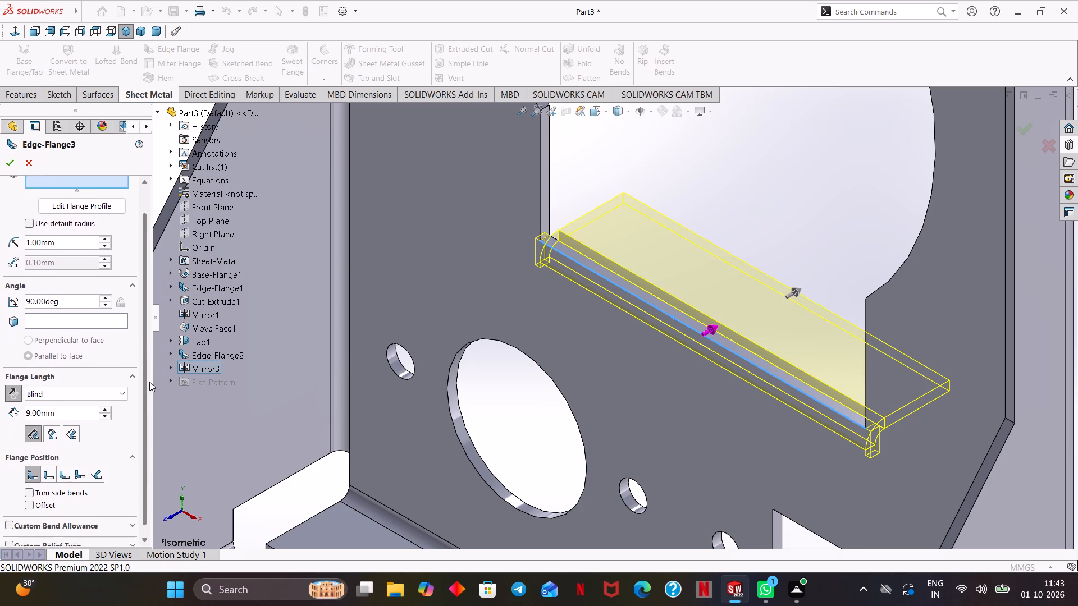
{"action": "left_click_drag", "start_coordinate": [149, 382], "coordinate": [152, 423]}
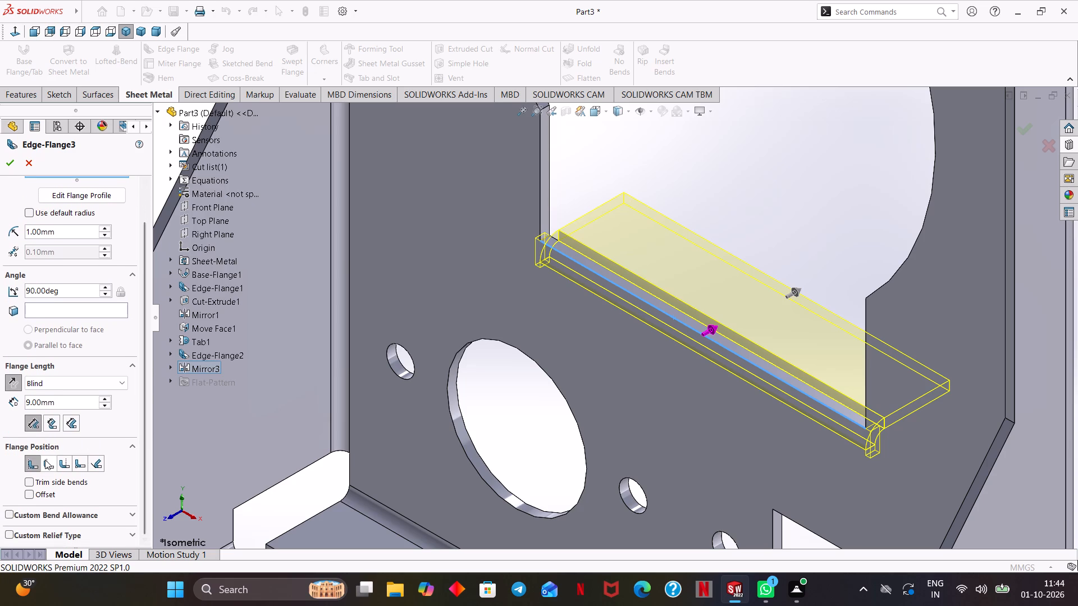
{"action": "left_click", "coordinate": [32, 493]}
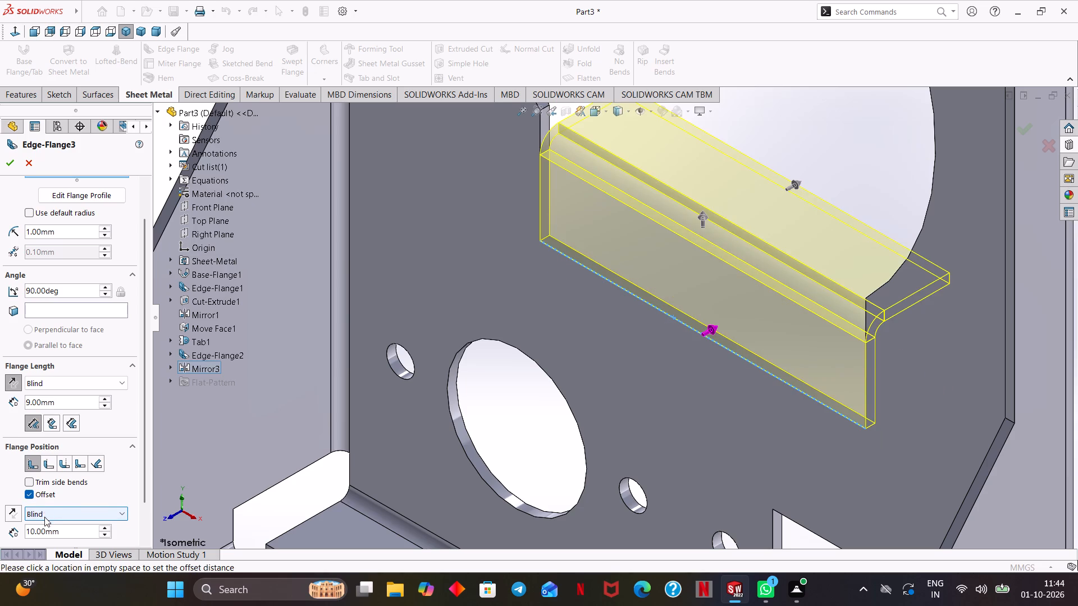
{"action": "scroll", "coordinate": [44, 517], "scroll_direction": "down", "scroll_amount": 1}
{"action": "left_click", "coordinate": [55, 509]}
{"action": "left_click", "coordinate": [44, 524]}
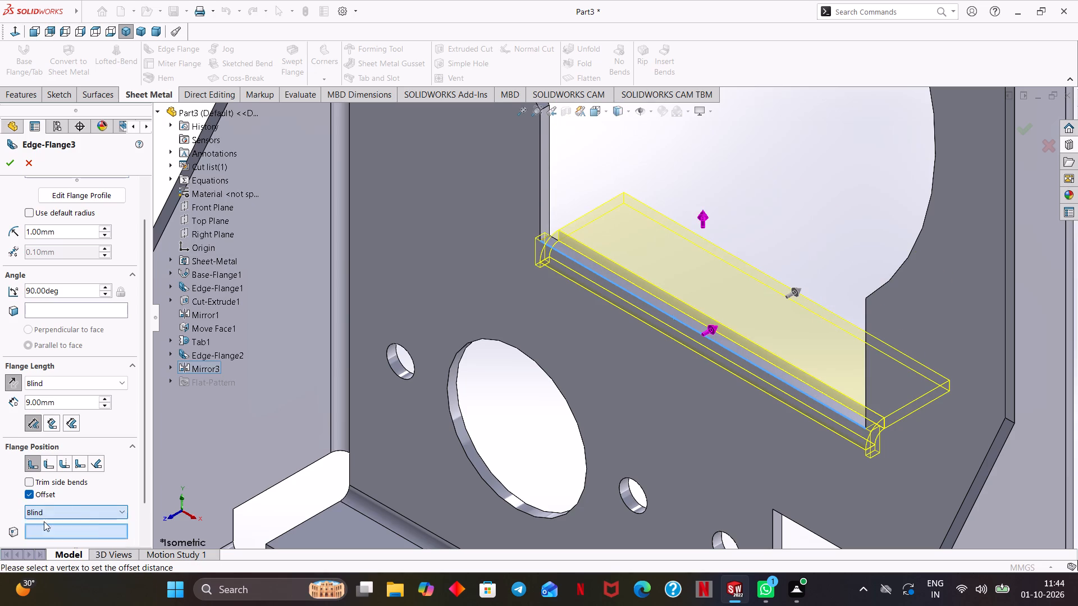
{"action": "scroll", "coordinate": [130, 488], "scroll_direction": "down", "scroll_amount": 1}
{"action": "left_click_drag", "start_coordinate": [145, 482], "coordinate": [150, 517]}
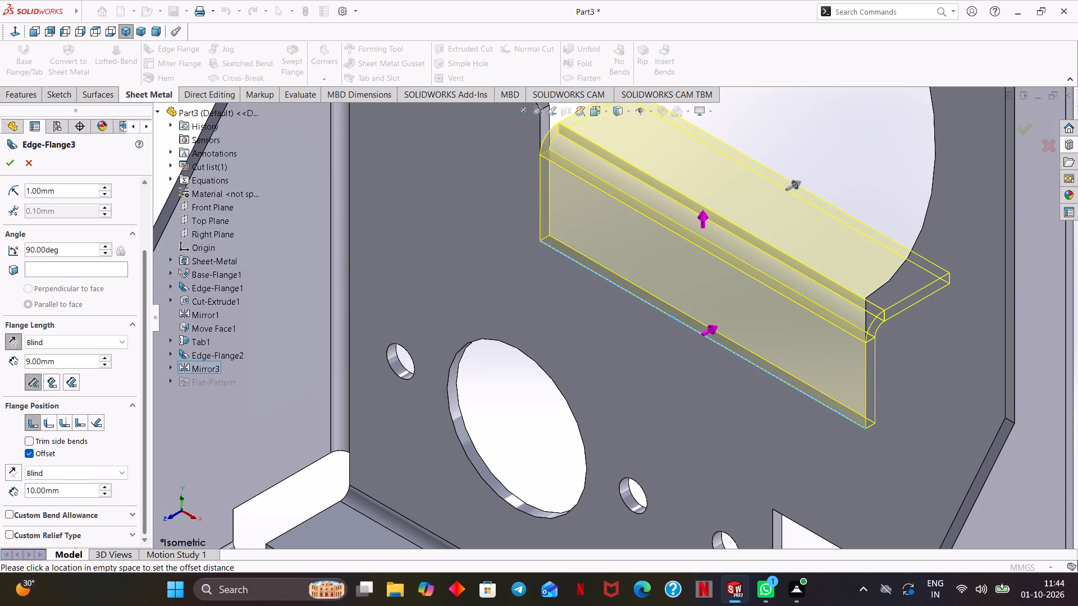
{"action": "left_click_drag", "start_coordinate": [62, 490], "coordinate": [11, 498]}
{"action": "key", "text": "5"}
{"action": "key", "text": "Return"}
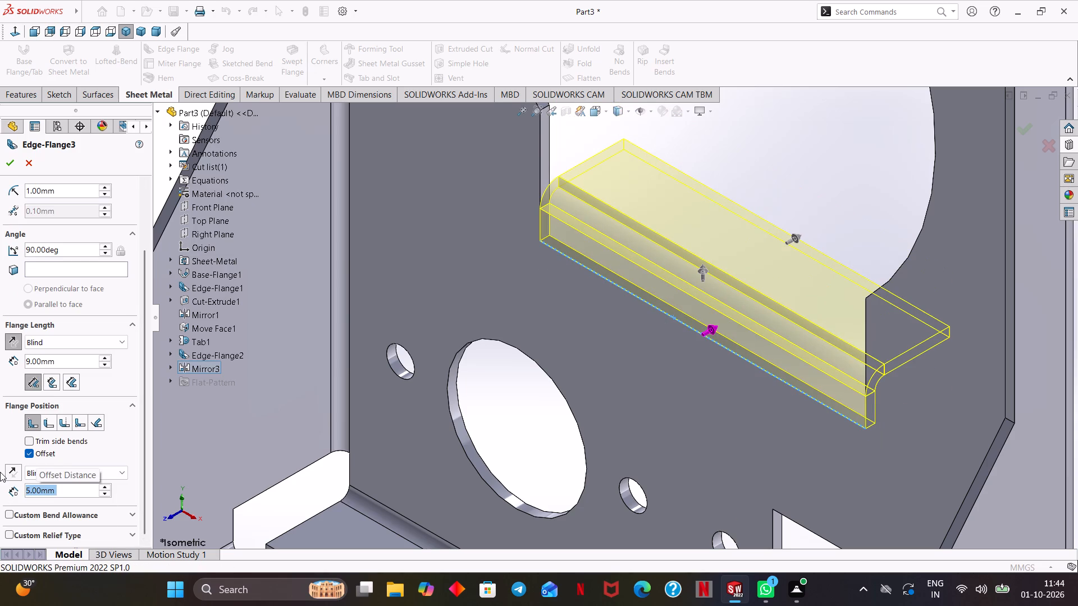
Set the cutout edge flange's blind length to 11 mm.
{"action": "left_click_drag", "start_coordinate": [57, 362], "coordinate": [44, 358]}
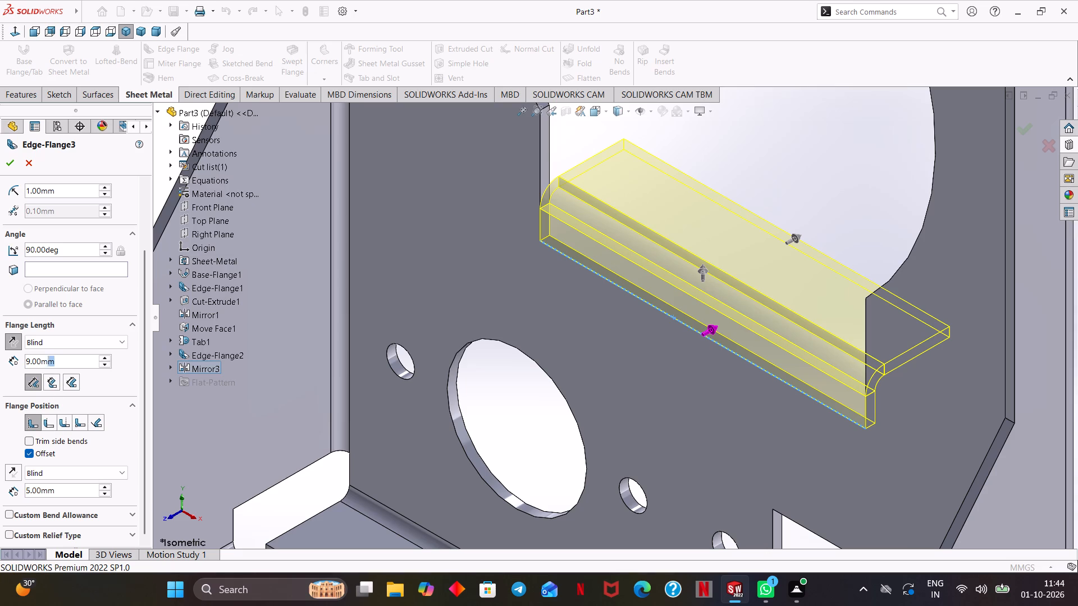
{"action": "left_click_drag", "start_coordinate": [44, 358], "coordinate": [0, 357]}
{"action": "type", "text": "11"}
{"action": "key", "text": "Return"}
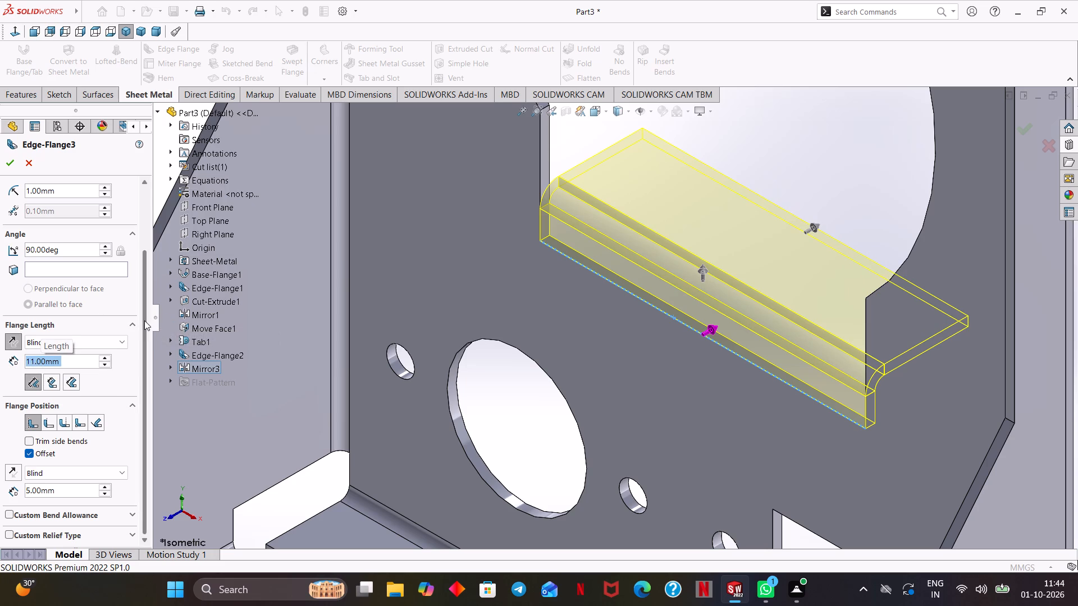
Edit the flange profile and pull both side lines inward, about 3.9 mm and 4.8 mm short of the cutout edge's ends.
{"action": "left_click_drag", "start_coordinate": [144, 320], "coordinate": [140, 266]}
{"action": "left_click_drag", "start_coordinate": [140, 261], "coordinate": [141, 241]}
{"action": "left_click", "coordinate": [101, 232]}
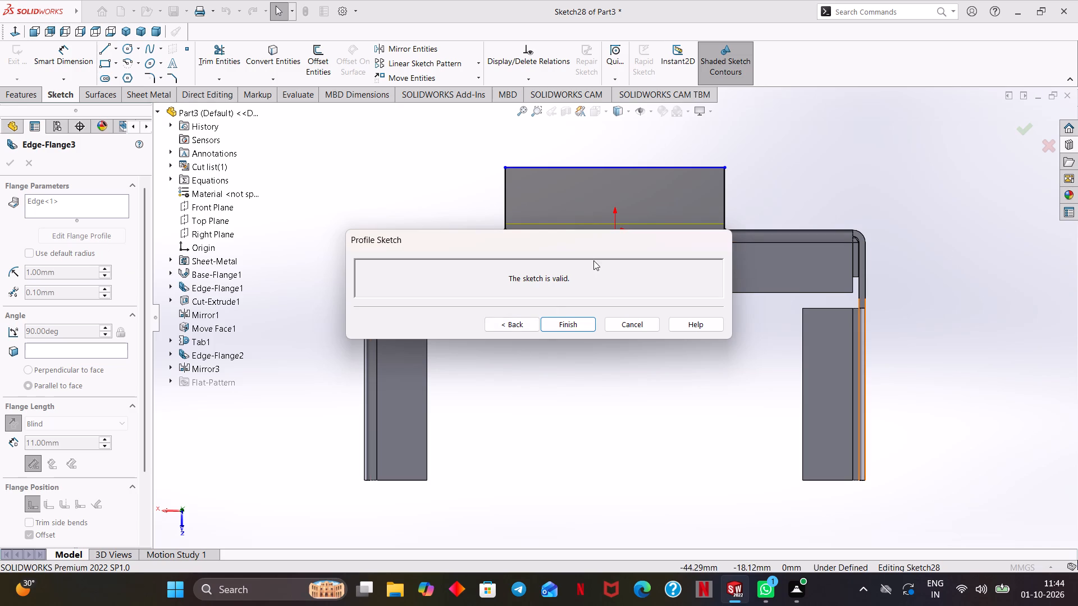
{"action": "left_click_drag", "start_coordinate": [584, 245], "coordinate": [638, 36]}
{"action": "scroll", "coordinate": [658, 228], "scroll_direction": "down", "scroll_amount": 1}
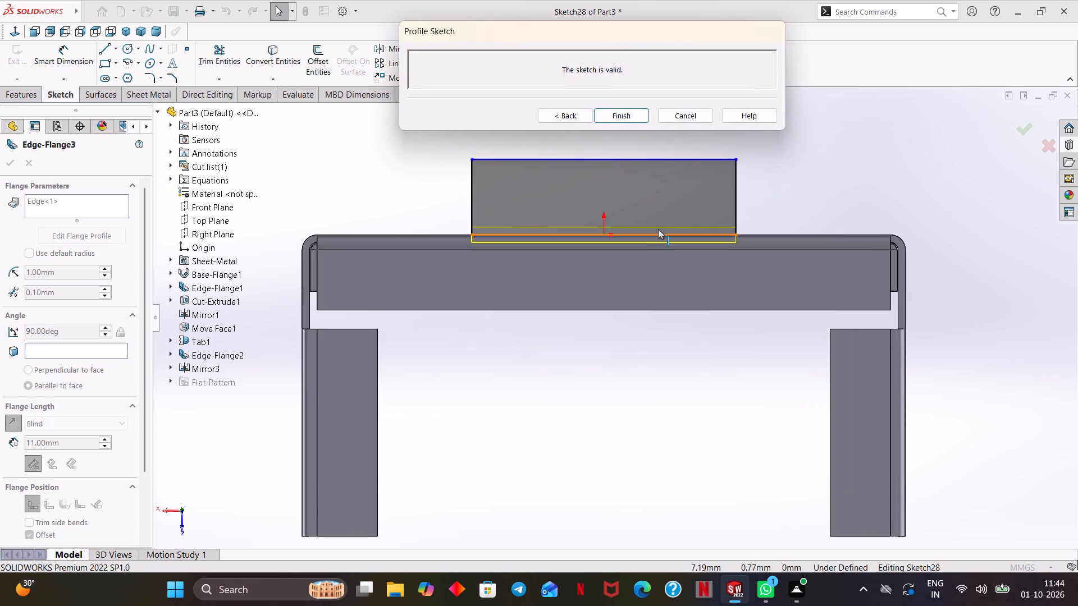
{"action": "middle_click_drag", "start_coordinate": [656, 374], "coordinate": [667, 475], "text": "ctrl"}
{"action": "scroll", "coordinate": [636, 415], "scroll_direction": "down", "scroll_amount": 2}
{"action": "scroll", "coordinate": [621, 382], "scroll_direction": "down", "scroll_amount": 1, "text": "ctrl"}
{"action": "middle_click_drag", "start_coordinate": [621, 383], "coordinate": [641, 443], "text": "ctrl"}
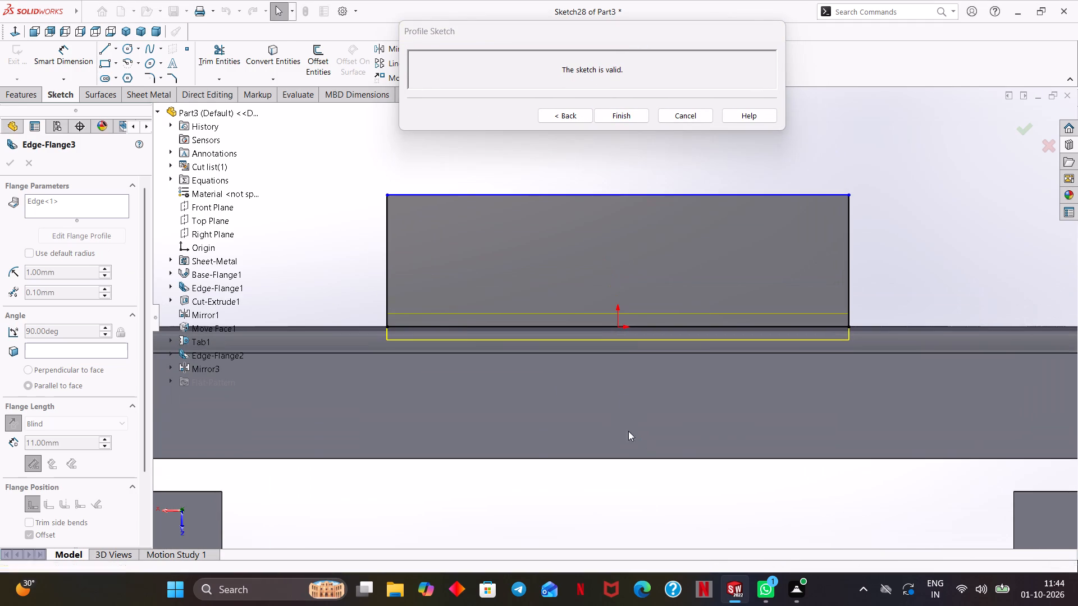
{"action": "left_click_drag", "start_coordinate": [385, 263], "coordinate": [438, 259]}
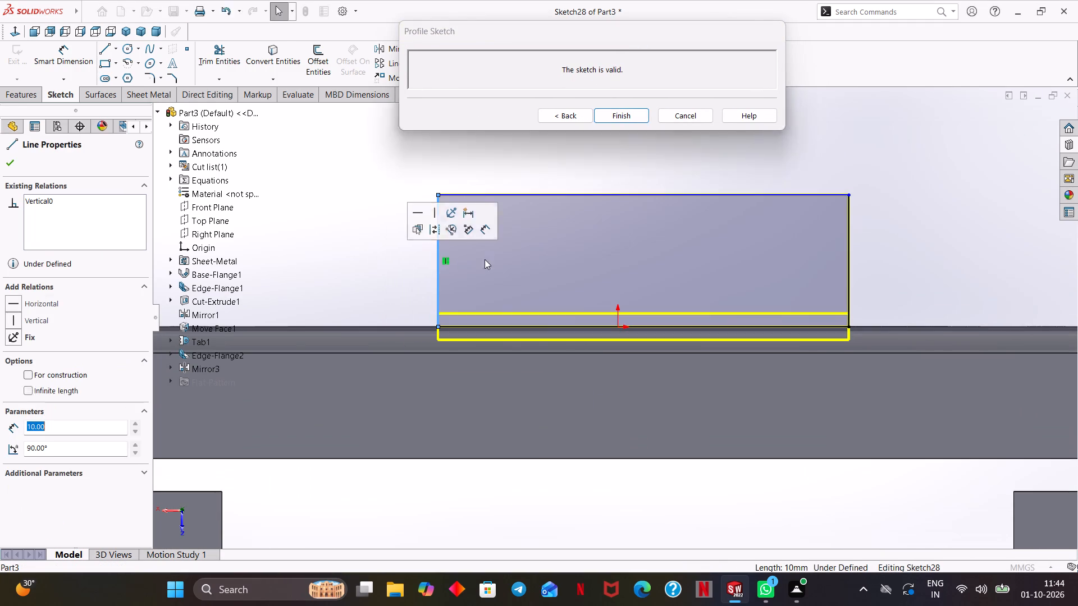
{"action": "left_click_drag", "start_coordinate": [848, 260], "coordinate": [786, 270]}
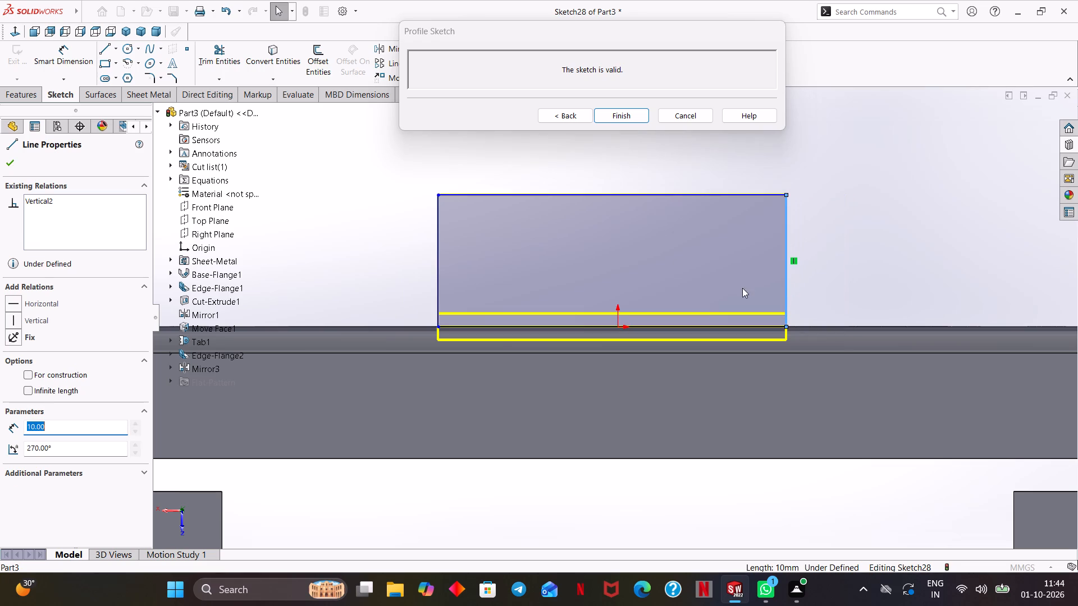
Dimension the flange profile's height from the large cutout's straight lower edge to the outer profile line as 5 mm.
{"action": "left_click", "coordinate": [68, 56]}
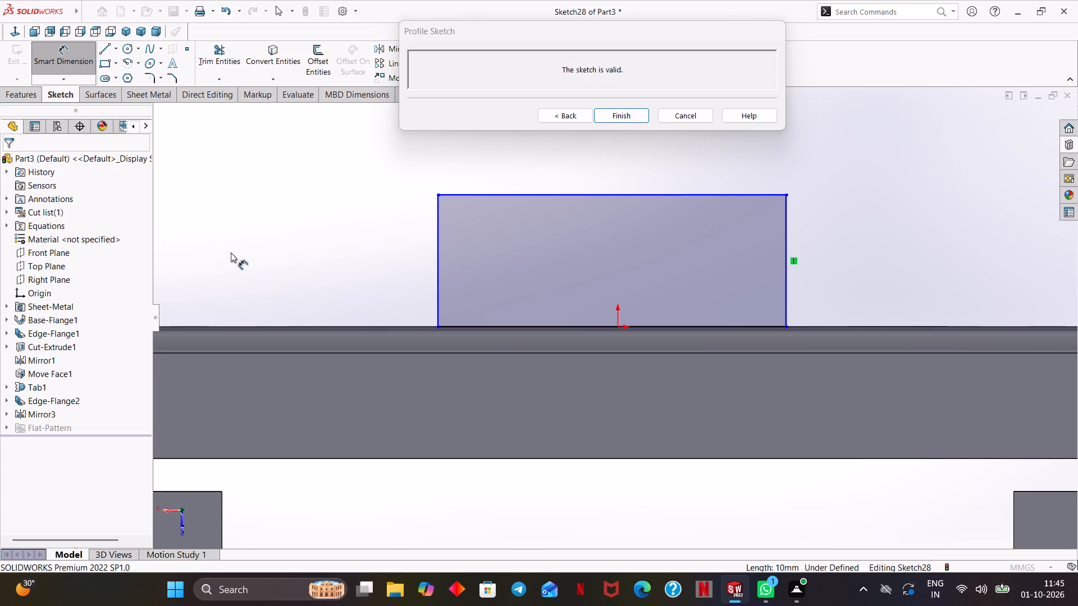
{"action": "scroll", "coordinate": [356, 280], "scroll_direction": "up", "scroll_amount": 2}
{"action": "middle_click_drag", "start_coordinate": [357, 280], "coordinate": [374, 296]}
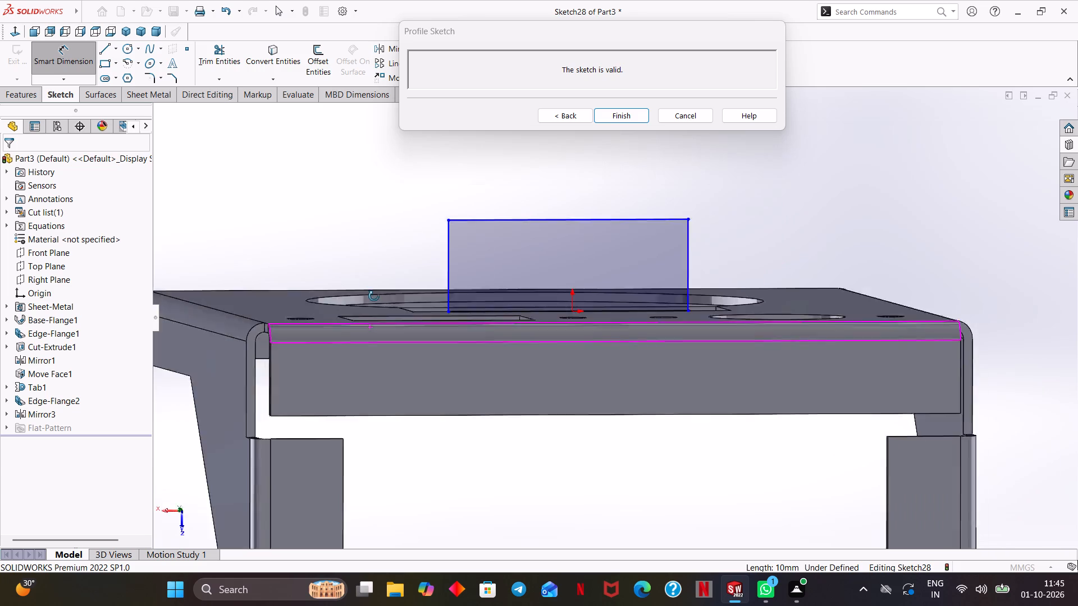
{"action": "middle_click_drag", "start_coordinate": [374, 296], "coordinate": [408, 318]}
{"action": "scroll", "coordinate": [408, 313], "scroll_direction": "up", "scroll_amount": 1}
{"action": "middle_click_drag", "start_coordinate": [368, 300], "coordinate": [543, 279]}
{"action": "middle_click_drag", "start_coordinate": [383, 284], "coordinate": [362, 263]}
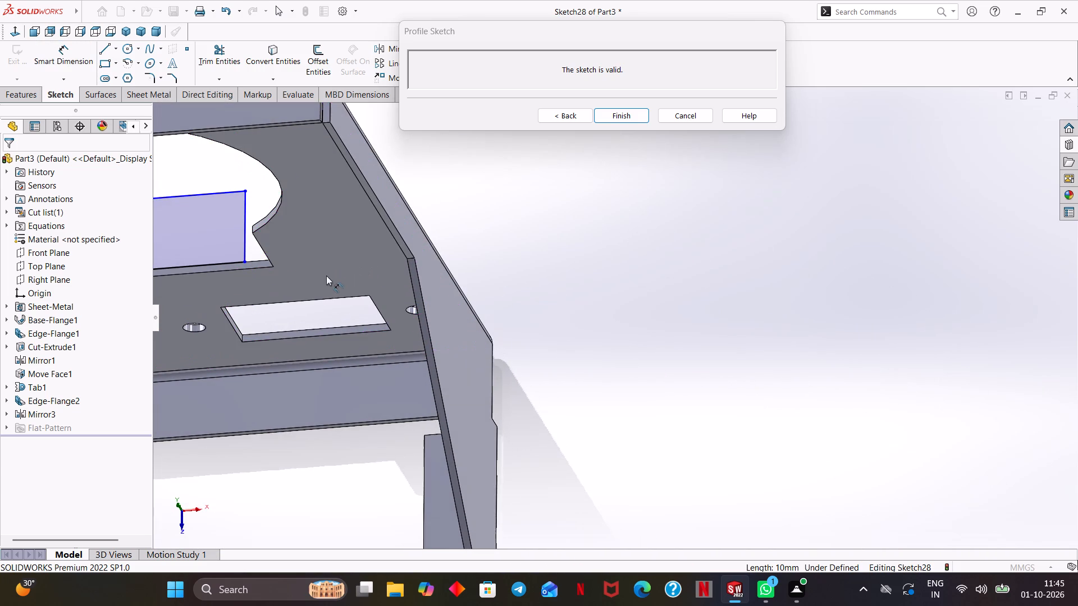
{"action": "scroll", "coordinate": [275, 273], "scroll_direction": "up", "scroll_amount": 1, "text": "ctrl"}
{"action": "middle_click_drag", "start_coordinate": [273, 272], "coordinate": [536, 313], "text": "ctrl"}
{"action": "scroll", "coordinate": [533, 309], "scroll_direction": "down", "scroll_amount": 3}
{"action": "middle_click_drag", "start_coordinate": [556, 329], "coordinate": [546, 309]}
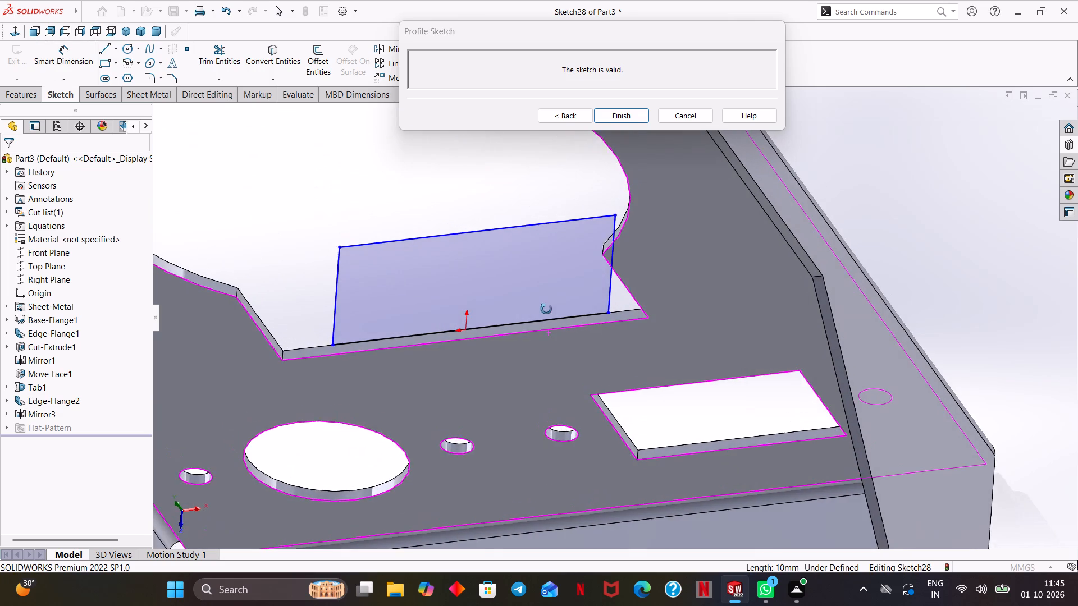
{"action": "middle_click_drag", "start_coordinate": [546, 309], "coordinate": [585, 324]}
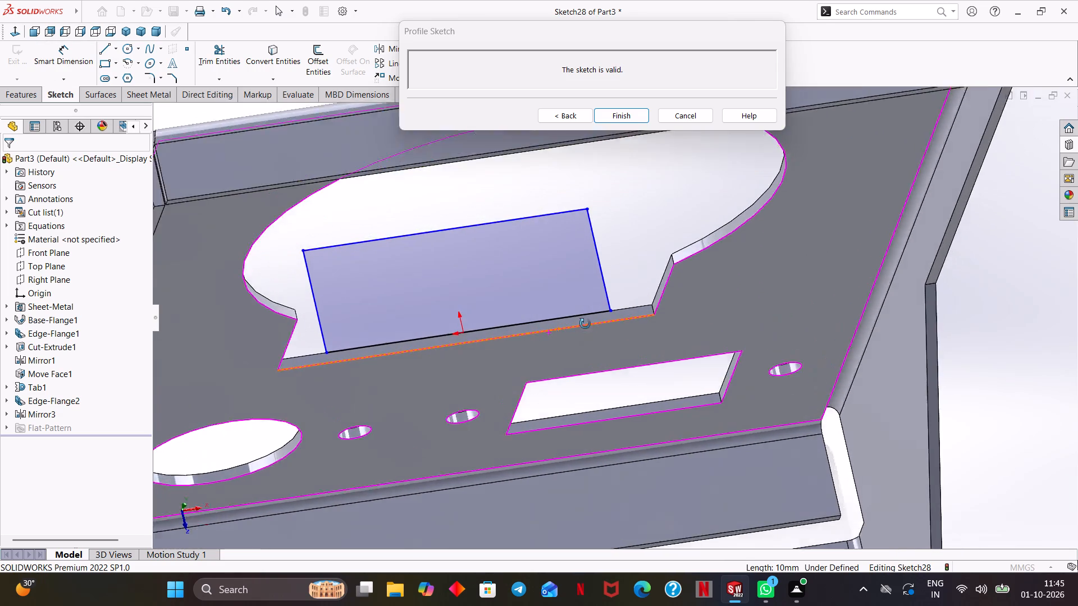
{"action": "middle_click_drag", "start_coordinate": [585, 324], "coordinate": [565, 288]}
{"action": "scroll", "coordinate": [557, 294], "scroll_direction": "down", "scroll_amount": 1}
{"action": "middle_click_drag", "start_coordinate": [511, 371], "coordinate": [567, 319], "text": "ctrl"}
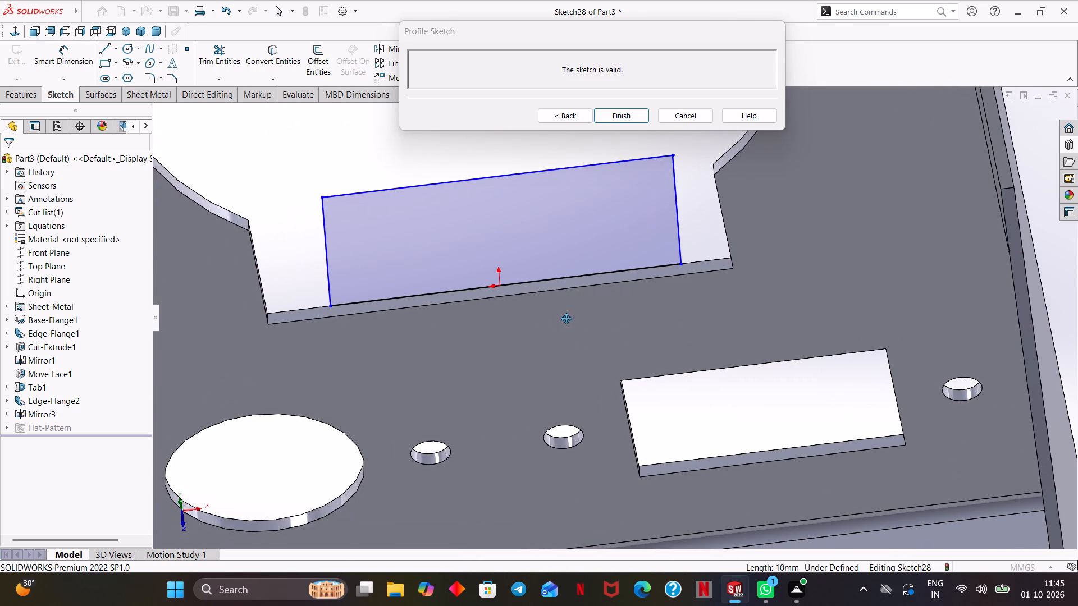
{"action": "middle_click_drag", "start_coordinate": [567, 319], "coordinate": [567, 319], "text": "ctrl"}
{"action": "middle_click_drag", "start_coordinate": [563, 337], "coordinate": [622, 327]}
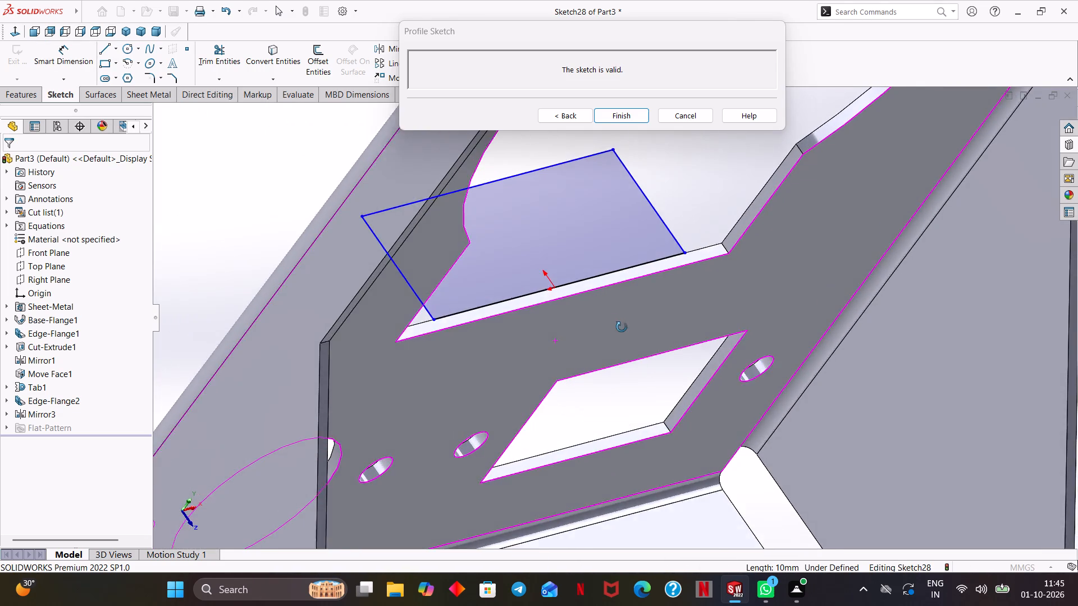
{"action": "middle_click_drag", "start_coordinate": [622, 327], "coordinate": [564, 379]}
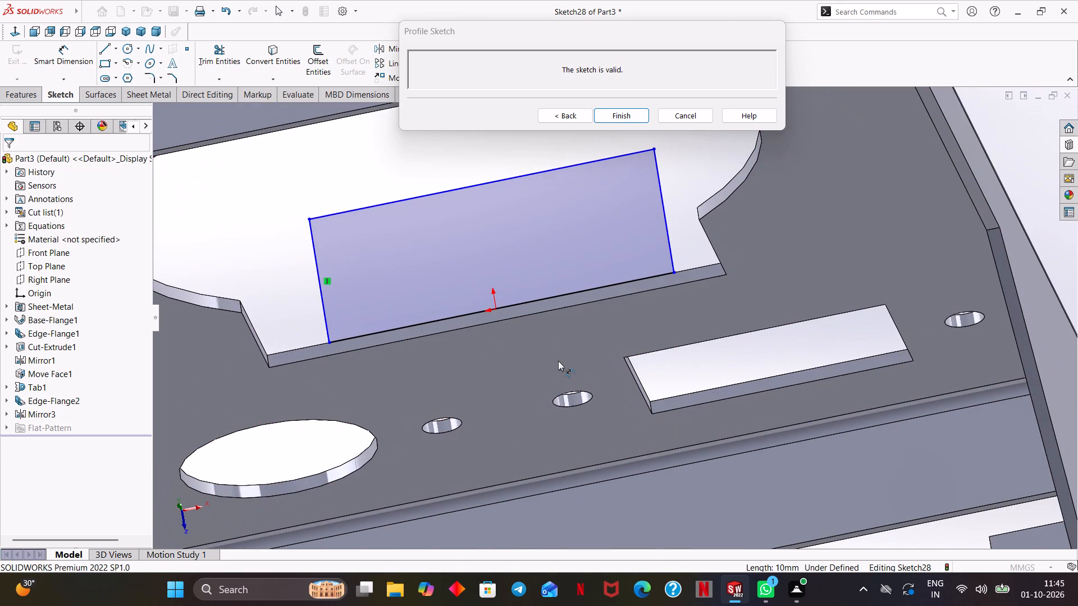
{"action": "middle_click_drag", "start_coordinate": [572, 339], "coordinate": [595, 326]}
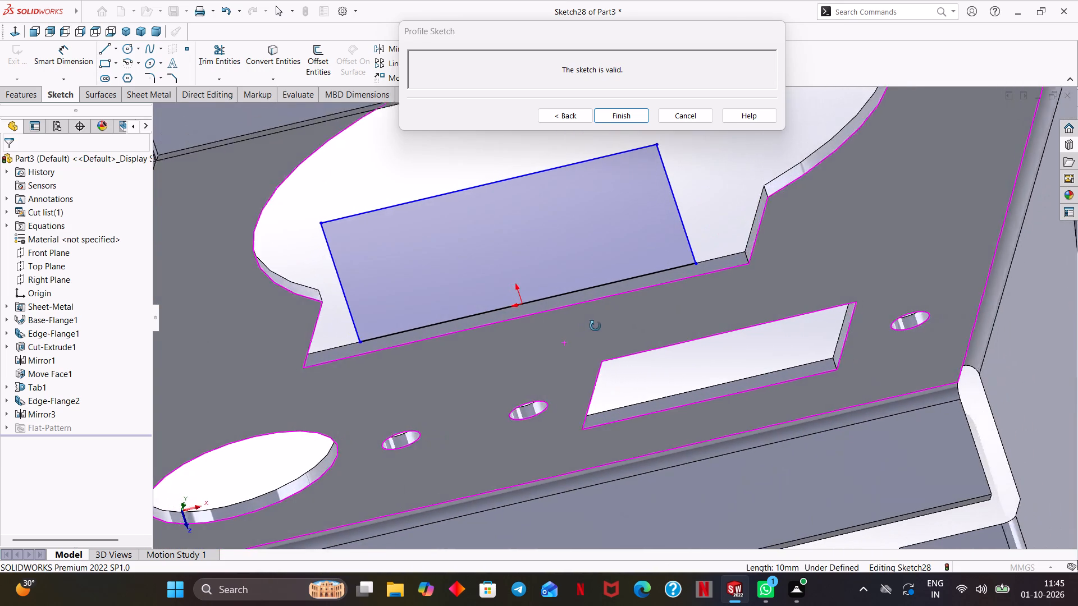
{"action": "middle_click_drag", "start_coordinate": [595, 326], "coordinate": [586, 334]}
{"action": "scroll", "coordinate": [582, 332], "scroll_direction": "down", "scroll_amount": 1}
{"action": "scroll", "coordinate": [582, 327], "scroll_direction": "up", "scroll_amount": 2}
{"action": "middle_click_drag", "start_coordinate": [593, 321], "coordinate": [588, 329], "text": "ctrl"}
{"action": "scroll", "coordinate": [588, 329], "scroll_direction": "up", "scroll_amount": 1, "text": "ctrl"}
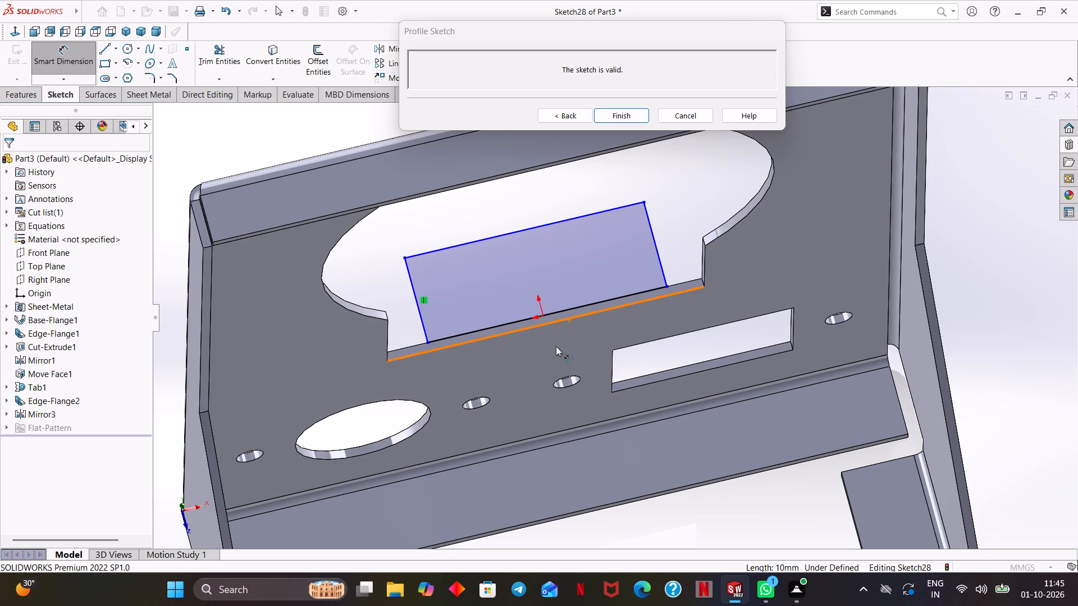
{"action": "left_click", "coordinate": [564, 320]}
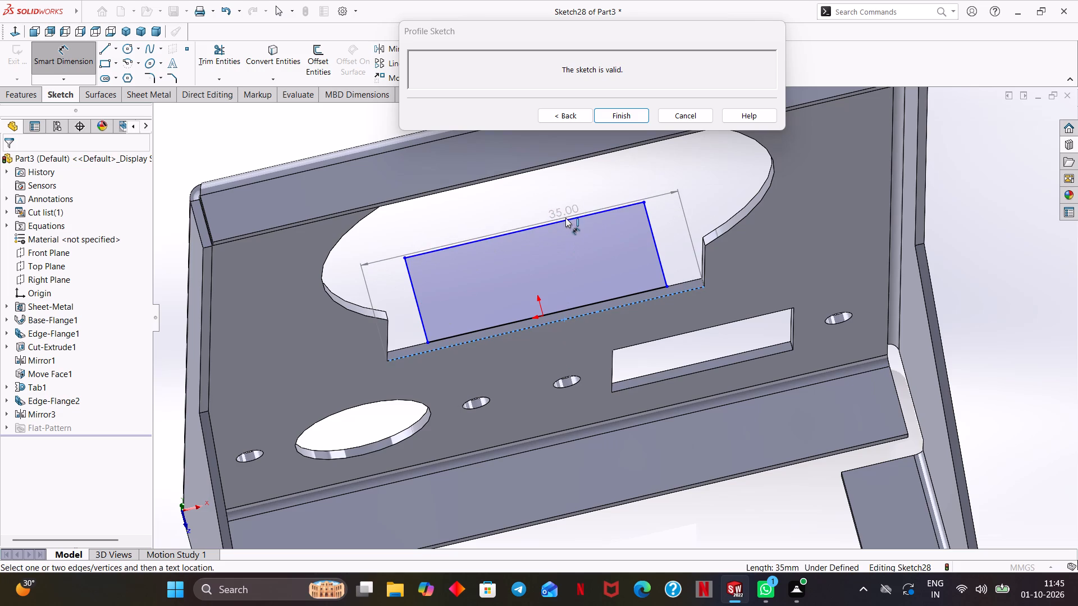
{"action": "left_click", "coordinate": [565, 218]}
{"action": "left_click", "coordinate": [569, 244]}
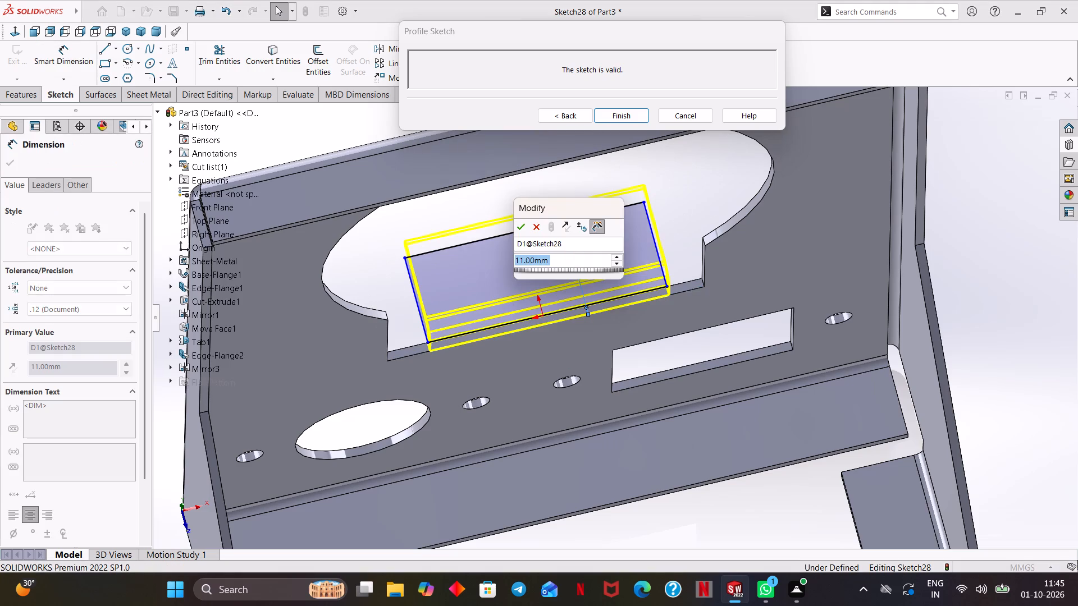
{"action": "key", "text": "5"}
{"action": "key", "text": "Return"}
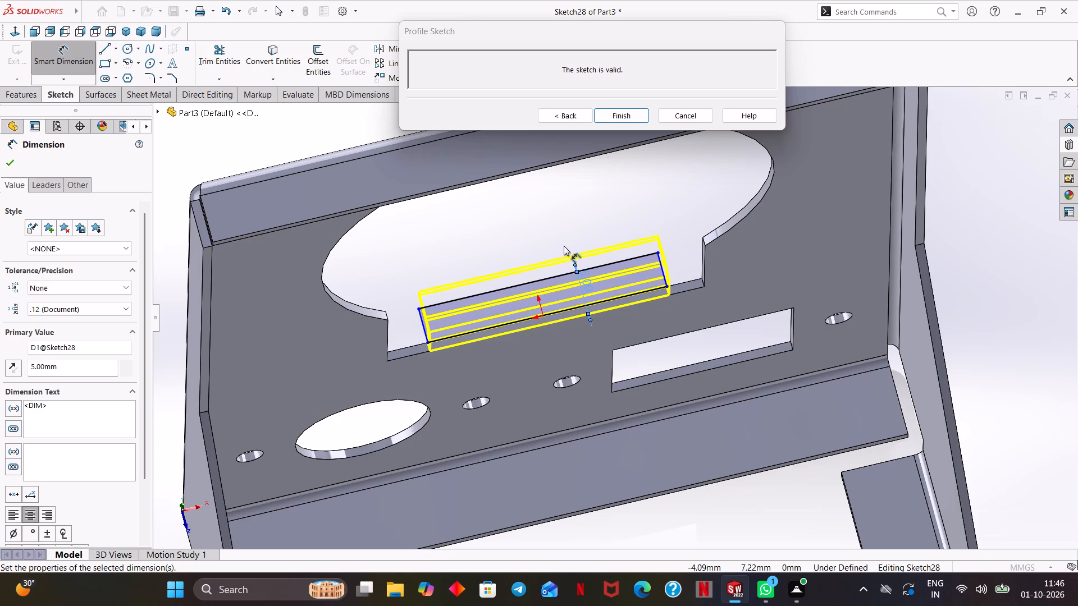
Dimension the gap between the profile's side line and the cutout corner nearer the rectangular opening as 2.5 mm.
{"action": "scroll", "coordinate": [674, 277], "scroll_direction": "down", "scroll_amount": 5}
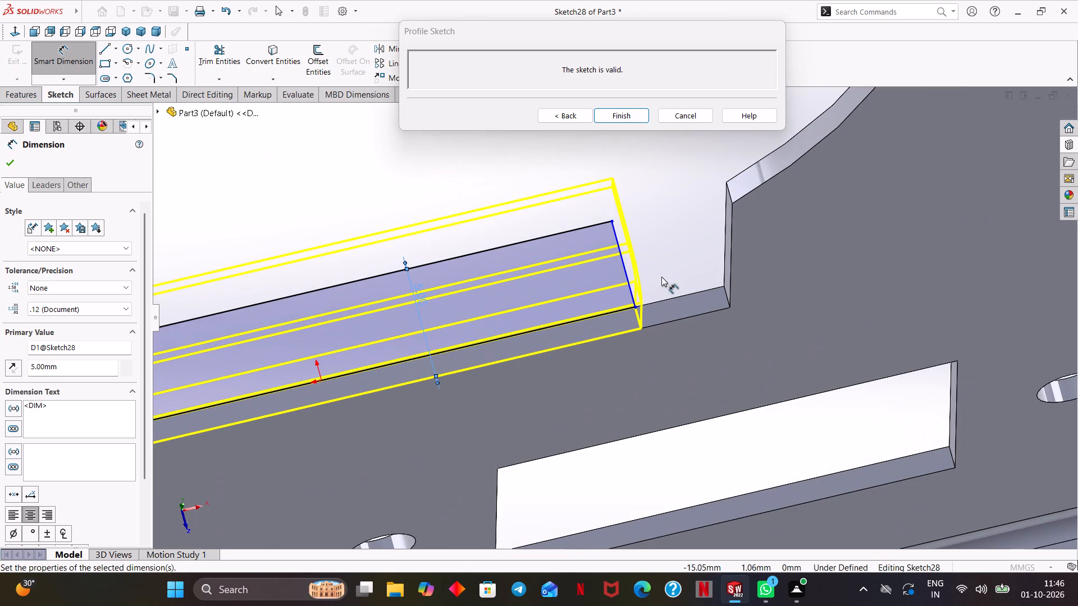
{"action": "left_click", "coordinate": [623, 266]}
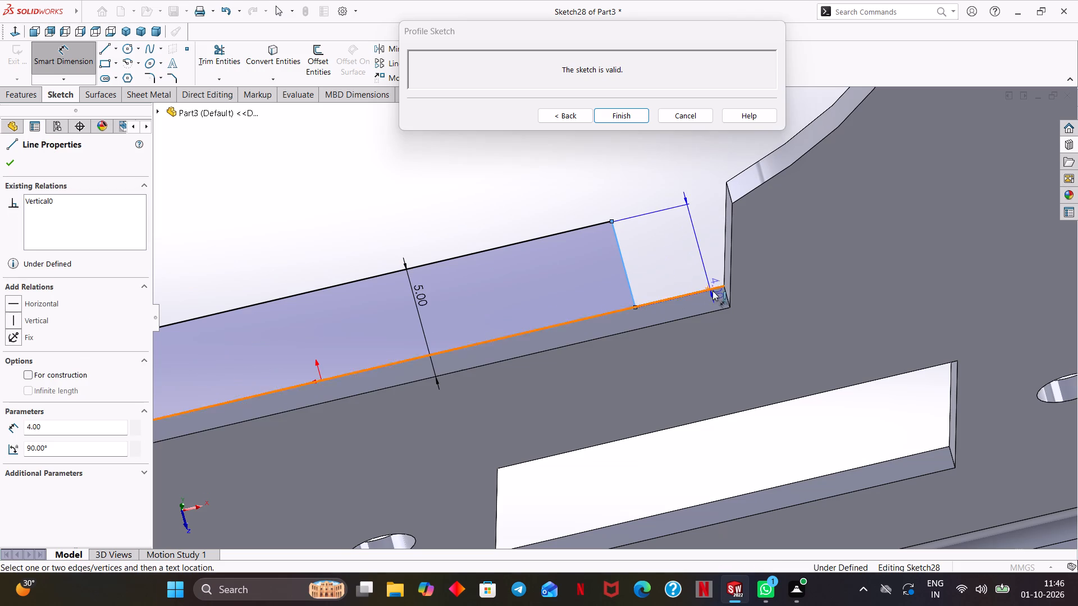
{"action": "left_click", "coordinate": [726, 296]}
{"action": "left_click", "coordinate": [667, 253]}
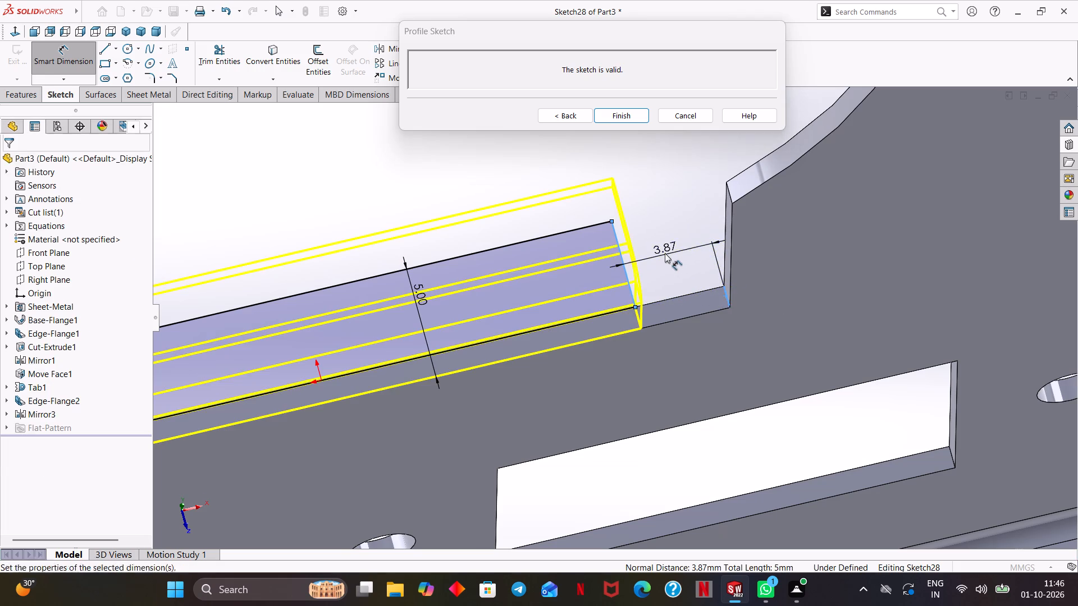
{"action": "type", "text": "2.5"}
{"action": "key", "text": "Return"}
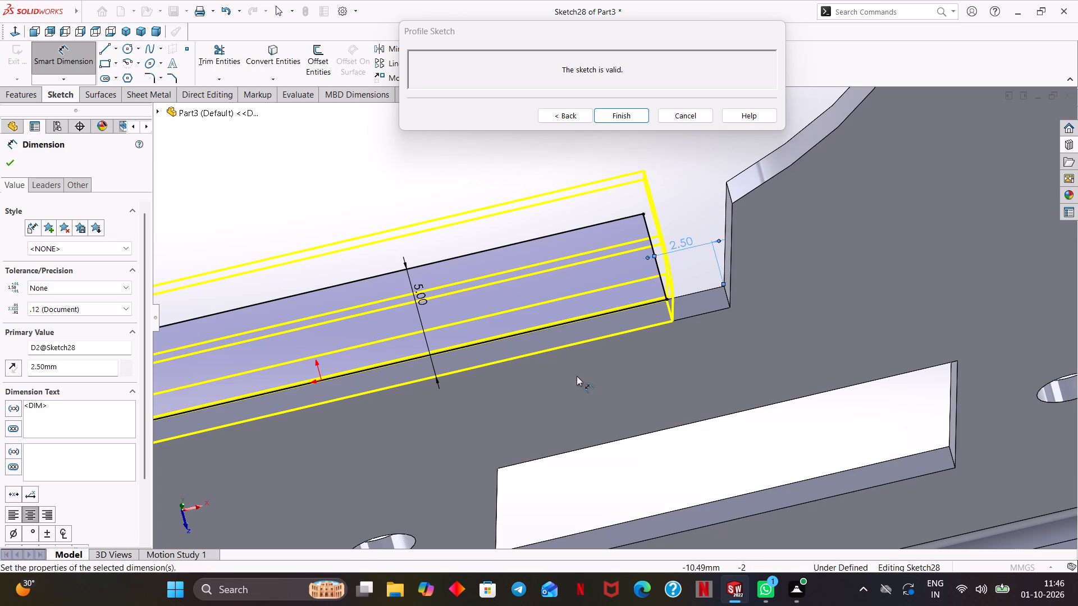
Dimension the gap between the opposite side line and the cutout corner nearer the round hole as 2.5 mm.
{"action": "scroll", "coordinate": [577, 376], "scroll_direction": "up", "scroll_amount": 2}
{"action": "scroll", "coordinate": [510, 373], "scroll_direction": "up", "scroll_amount": 1}
{"action": "middle_click_drag", "start_coordinate": [331, 417], "coordinate": [474, 398], "text": "ctrl"}
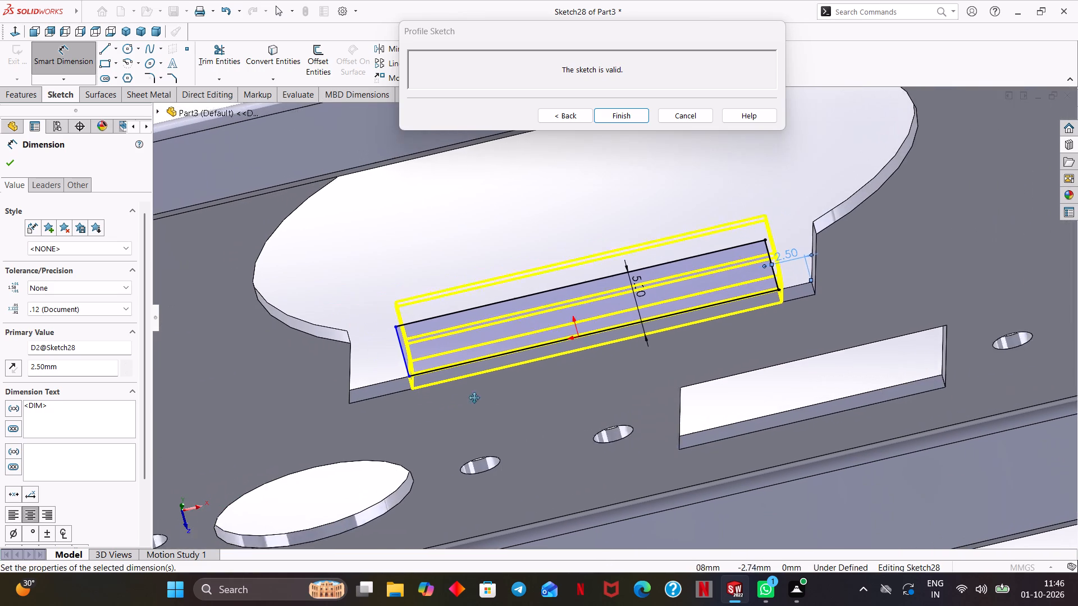
{"action": "middle_click_drag", "start_coordinate": [474, 398], "coordinate": [582, 396], "text": "ctrl"}
{"action": "middle_click_drag", "start_coordinate": [582, 402], "coordinate": [561, 417]}
{"action": "scroll", "coordinate": [545, 421], "scroll_direction": "down", "scroll_amount": 3}
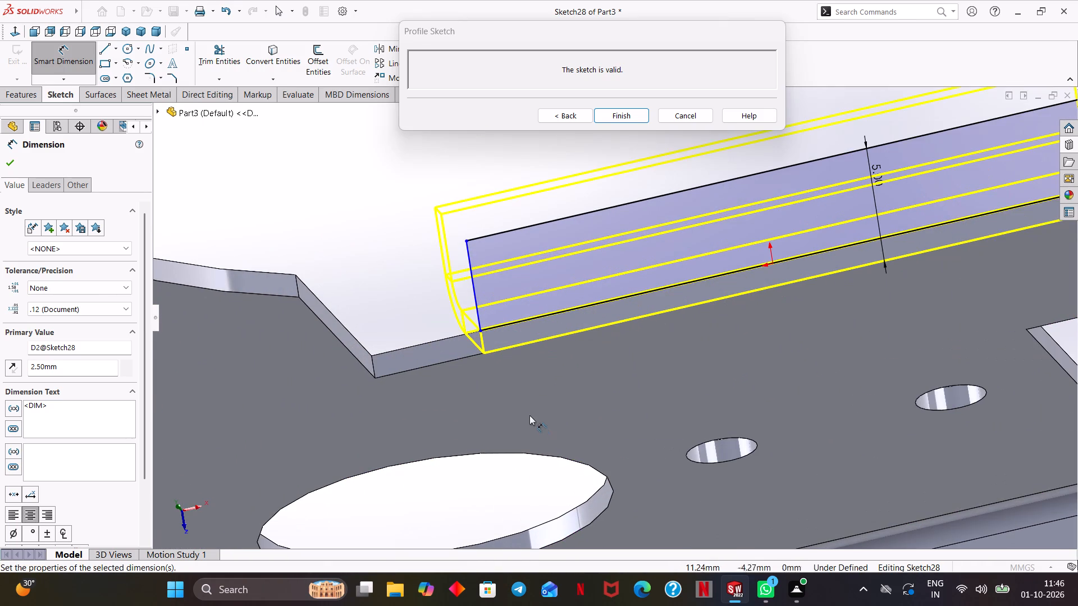
{"action": "middle_click_drag", "start_coordinate": [529, 409], "coordinate": [552, 399], "text": "ctrl"}
{"action": "middle_click_drag", "start_coordinate": [552, 399], "coordinate": [561, 393]}
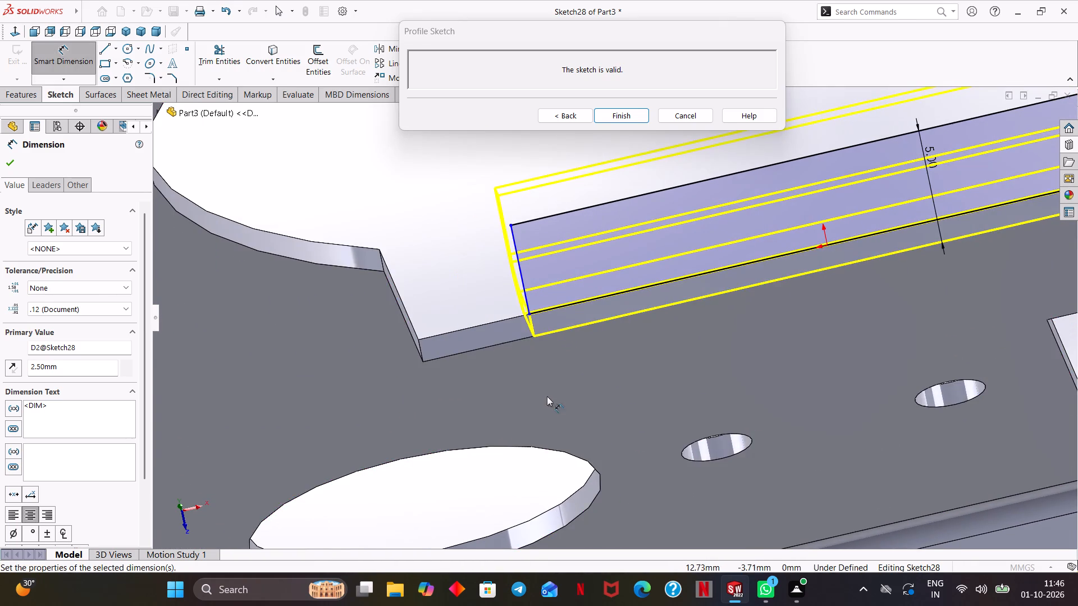
{"action": "middle_click_drag", "start_coordinate": [546, 396], "coordinate": [538, 401]}
{"action": "left_click", "coordinate": [500, 281]}
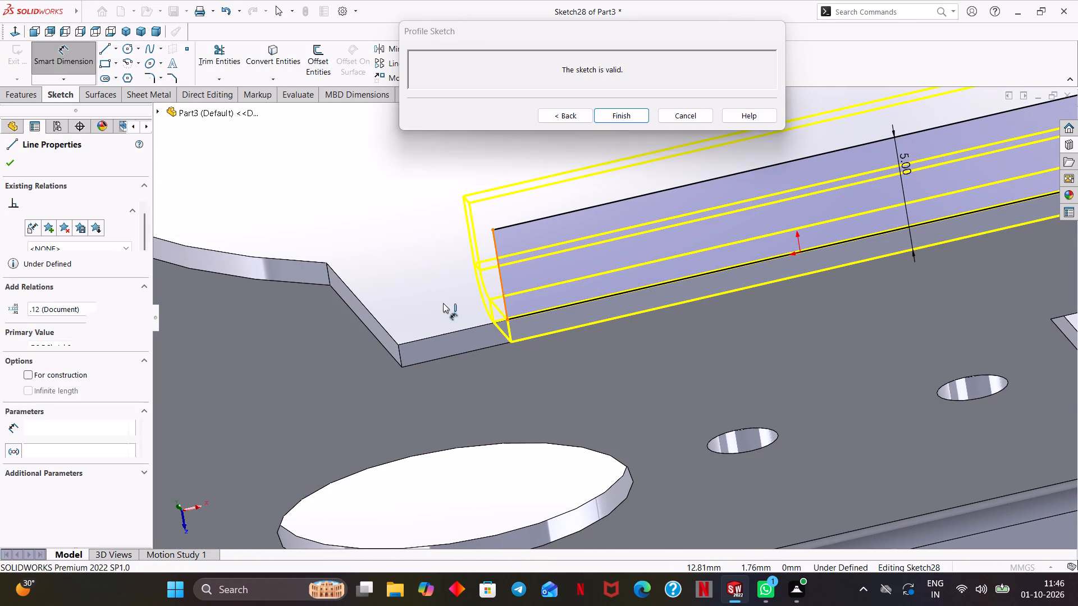
{"action": "left_click", "coordinate": [401, 357]}
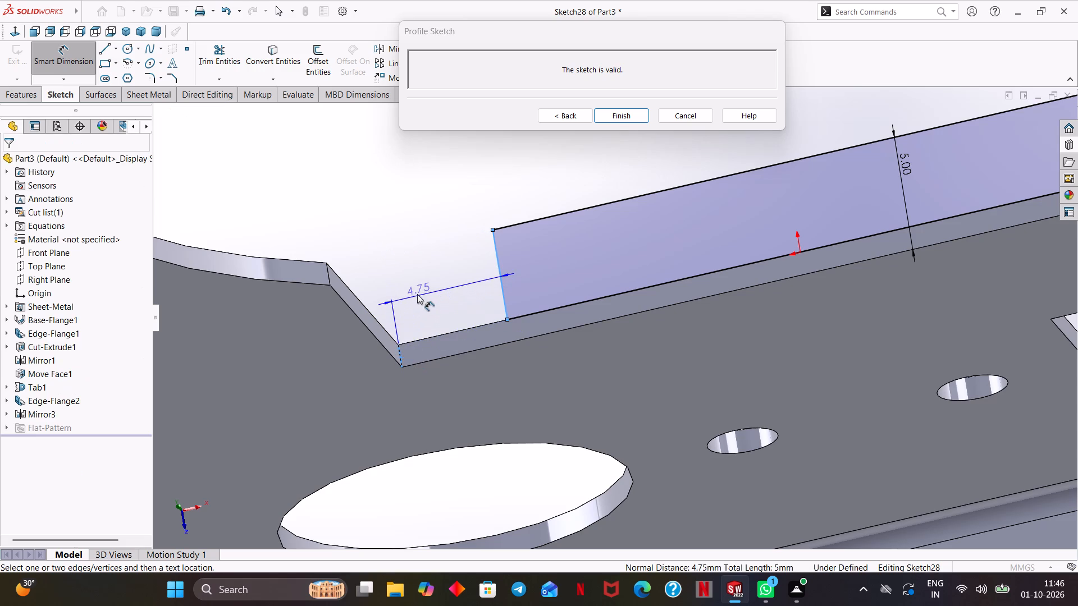
{"action": "left_click", "coordinate": [417, 294]}
{"action": "type", "text": "2.5"}
{"action": "key", "text": "Return"}
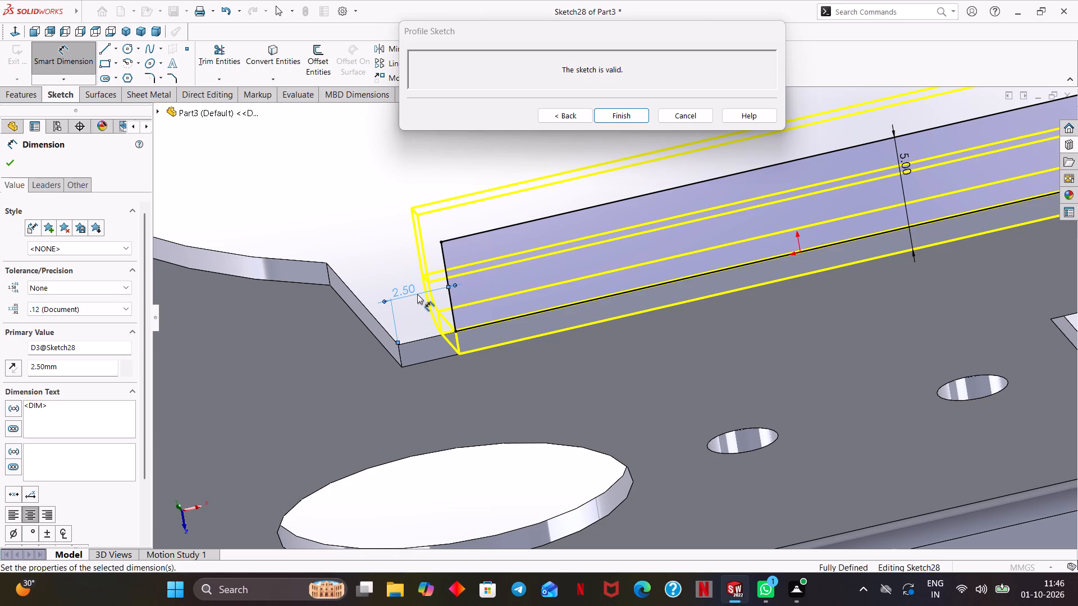
Enable an offset of 5 mm for the cutout edge flange's position and complete the flange.
{"action": "left_click", "coordinate": [560, 118]}
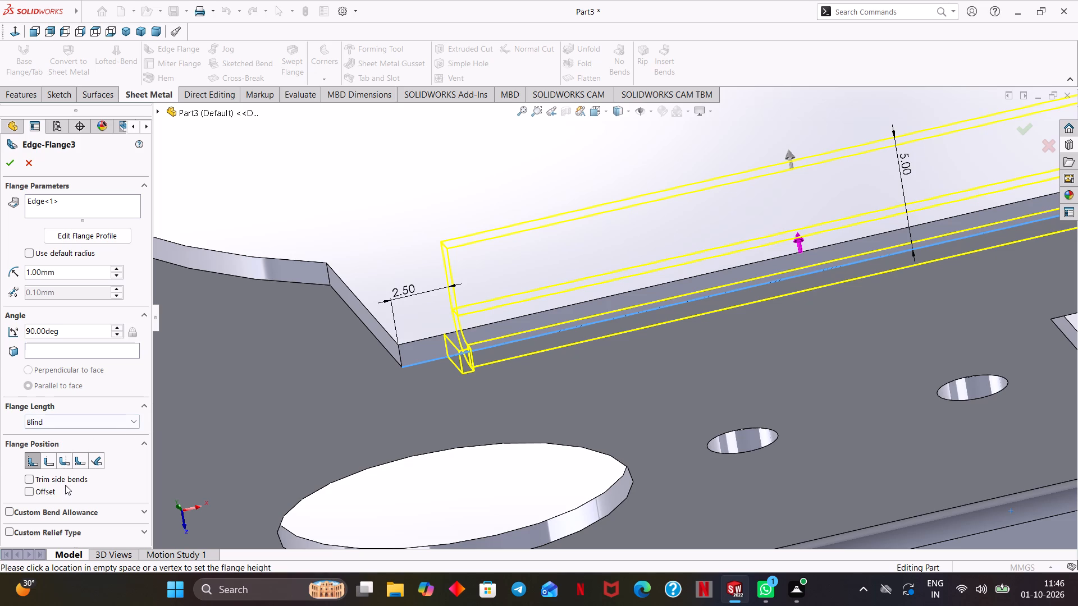
{"action": "scroll", "coordinate": [143, 480], "scroll_direction": "down", "scroll_amount": 2}
{"action": "scroll", "coordinate": [140, 478], "scroll_direction": "up", "scroll_amount": 3}
{"action": "scroll", "coordinate": [140, 478], "scroll_direction": "down", "scroll_amount": 2}
{"action": "left_click", "coordinate": [44, 486]}
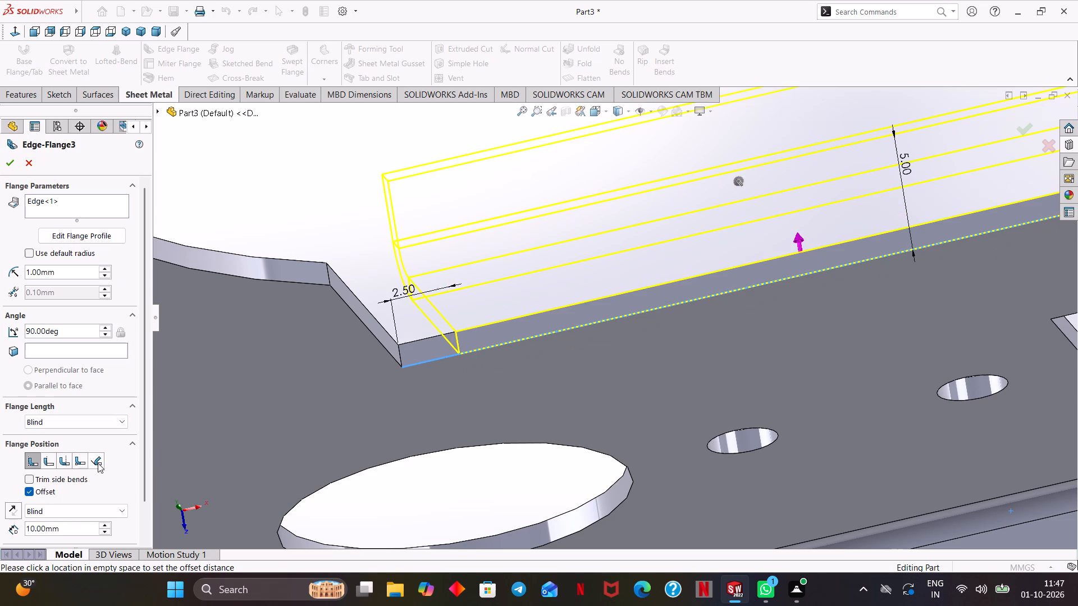
{"action": "left_click_drag", "start_coordinate": [148, 472], "coordinate": [141, 516]}
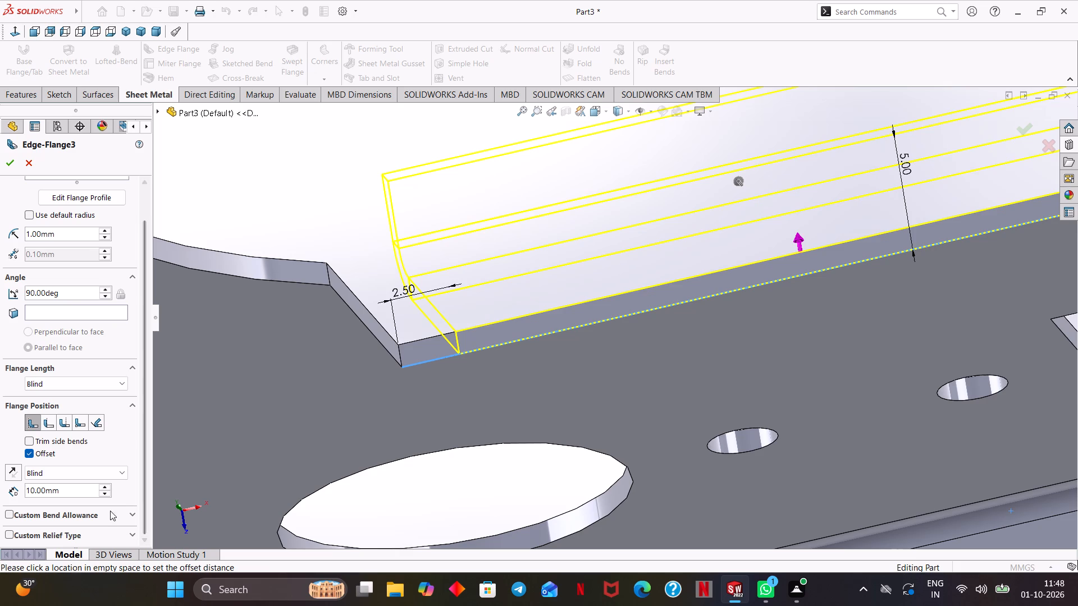
{"action": "left_click_drag", "start_coordinate": [64, 492], "coordinate": [17, 499]}
{"action": "key", "text": "5"}
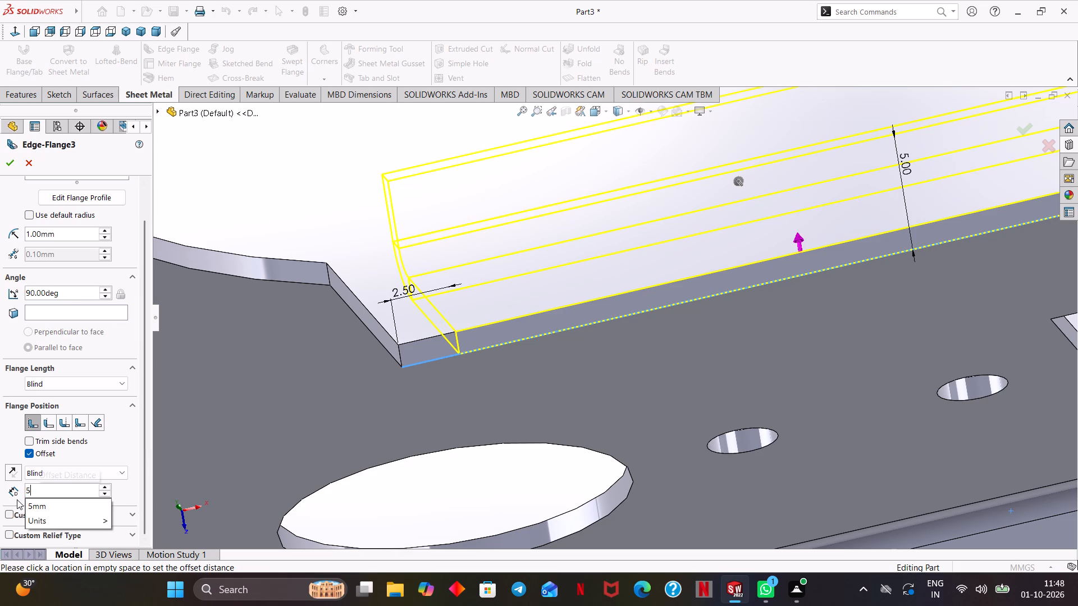
{"action": "key", "text": "Return"}
{"action": "left_click", "coordinate": [11, 167]}
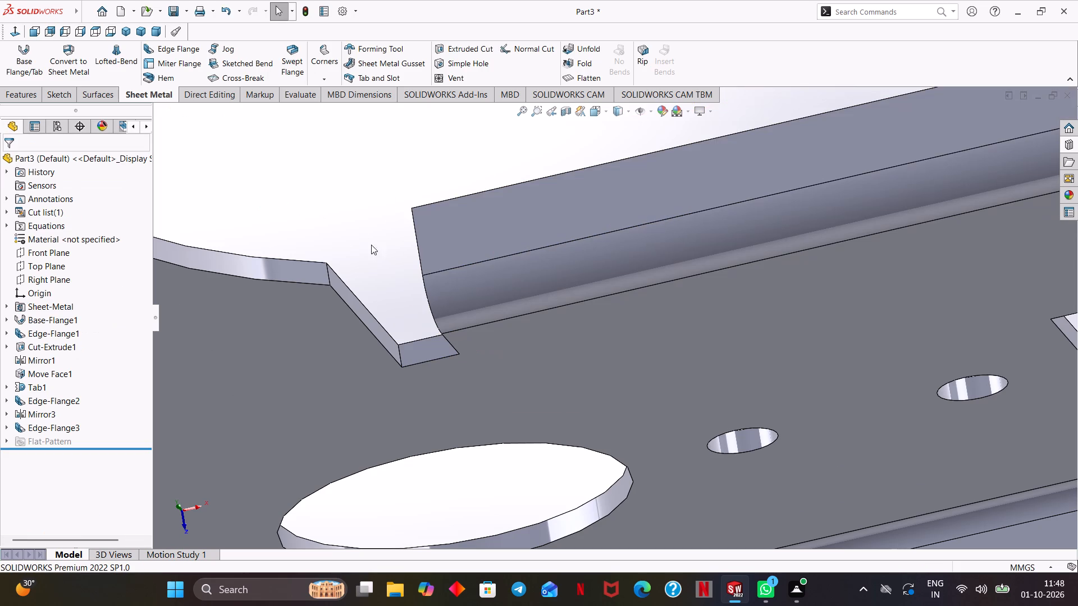
Examine the offset cutout flange and the whole bracket from several viewing angles.
{"action": "scroll", "coordinate": [532, 273], "scroll_direction": "up", "scroll_amount": 9}
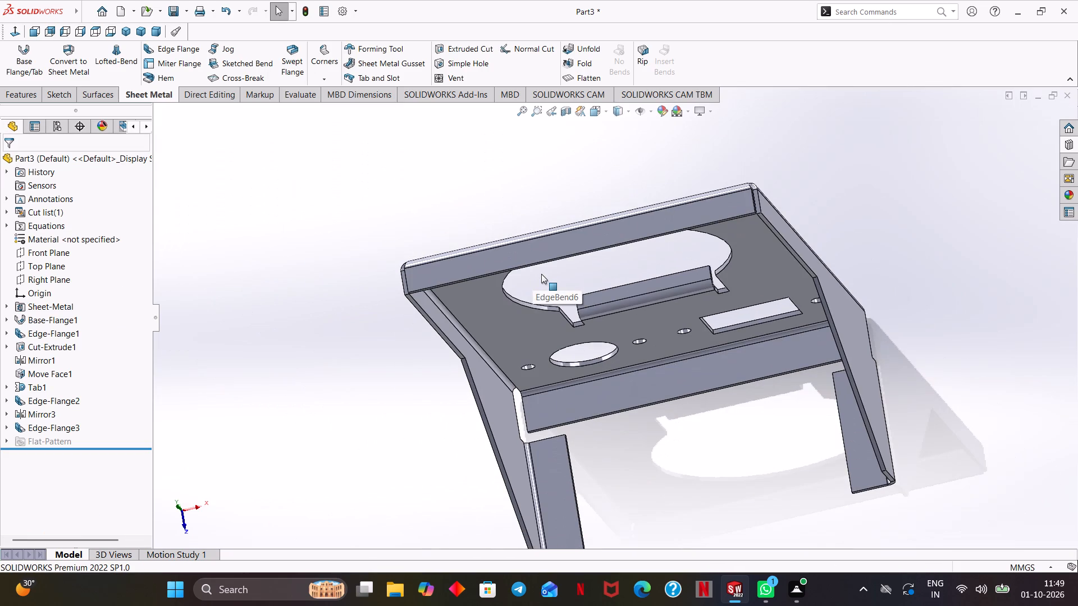
{"action": "key", "text": "ctrl+7"}
{"action": "scroll", "coordinate": [578, 279], "scroll_direction": "down", "scroll_amount": 4}
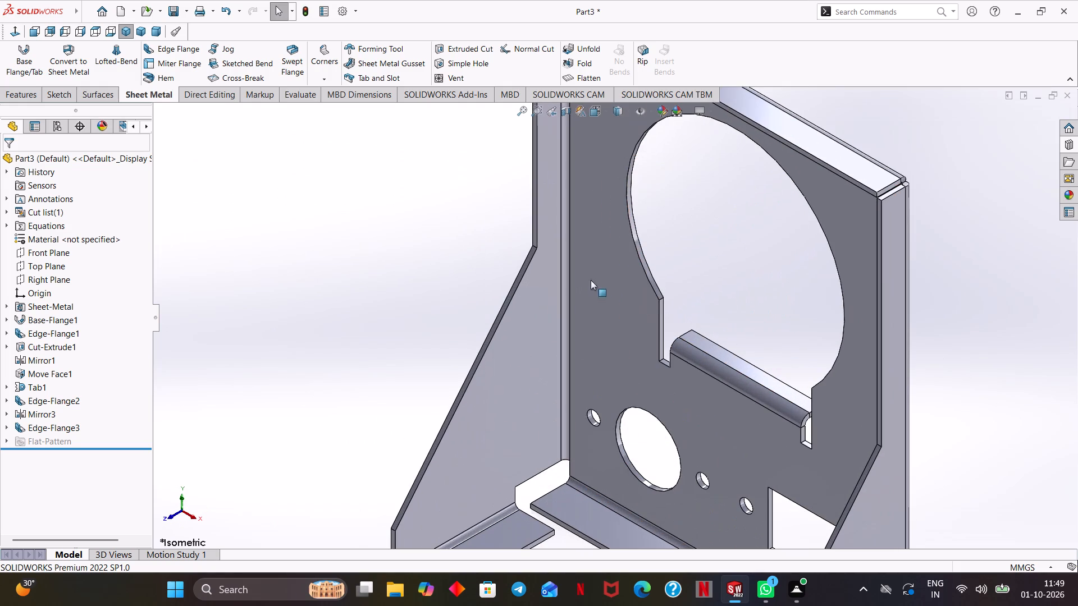
{"action": "middle_click_drag", "start_coordinate": [728, 321], "coordinate": [613, 268], "text": "ctrl"}
{"action": "middle_click_drag", "start_coordinate": [608, 268], "coordinate": [616, 290]}
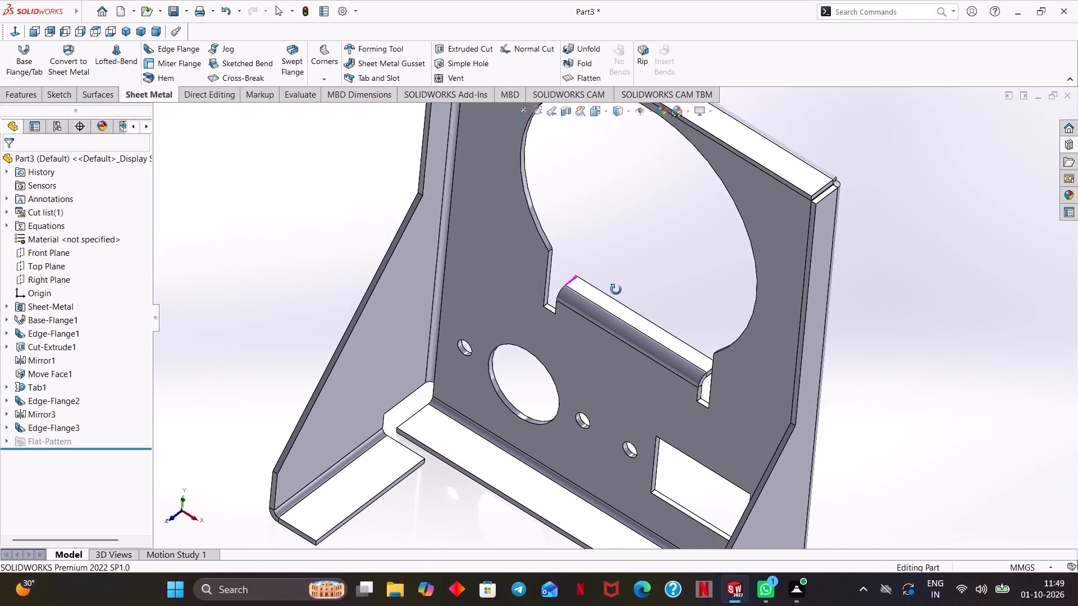
{"action": "middle_click_drag", "start_coordinate": [616, 290], "coordinate": [626, 306]}
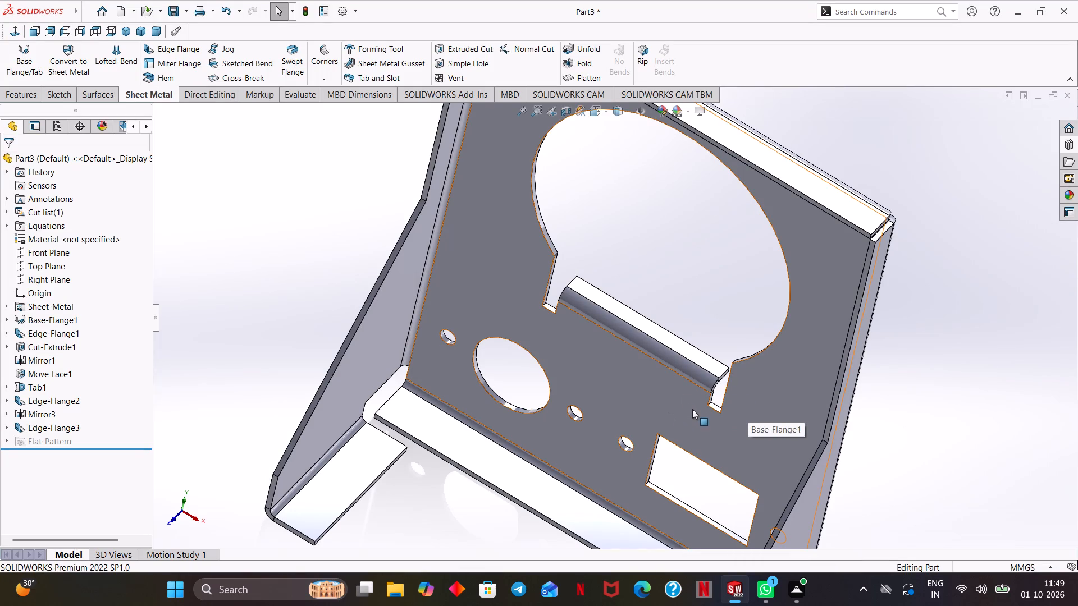
{"action": "scroll", "coordinate": [816, 446], "scroll_direction": "up", "scroll_amount": 2}
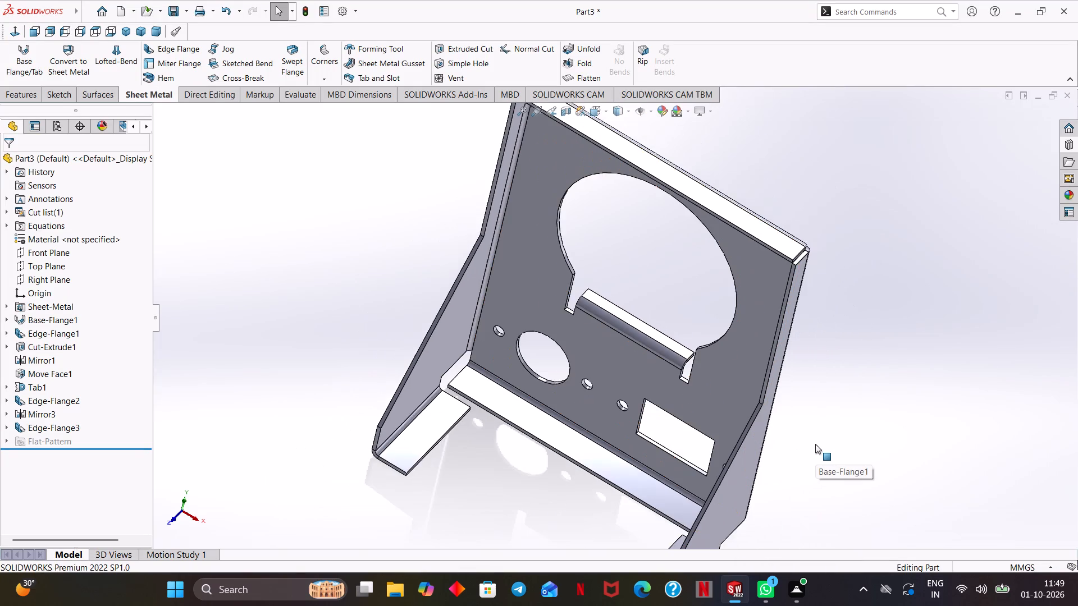
{"action": "scroll", "coordinate": [815, 444], "scroll_direction": "up", "scroll_amount": 1}
{"action": "middle_click_drag", "start_coordinate": [799, 443], "coordinate": [806, 428], "text": "ctrl"}
{"action": "scroll", "coordinate": [806, 428], "scroll_direction": "up", "scroll_amount": 1}
{"action": "middle_click_drag", "start_coordinate": [800, 440], "coordinate": [777, 408]}
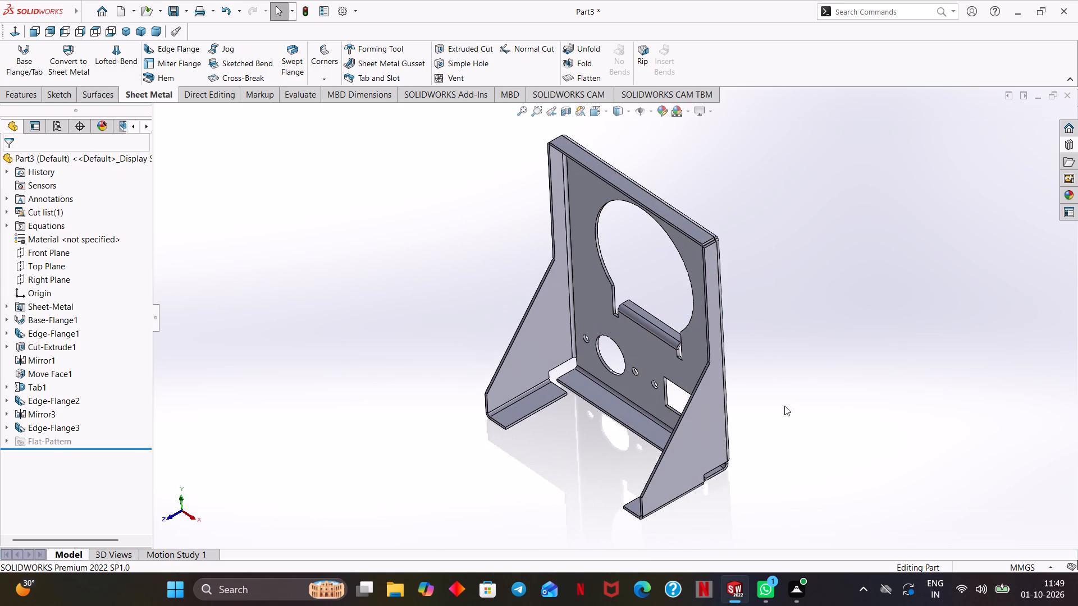
{"action": "middle_click_drag", "start_coordinate": [794, 406], "coordinate": [813, 394]}
{"action": "scroll", "coordinate": [813, 394], "scroll_direction": "down", "scroll_amount": 1}
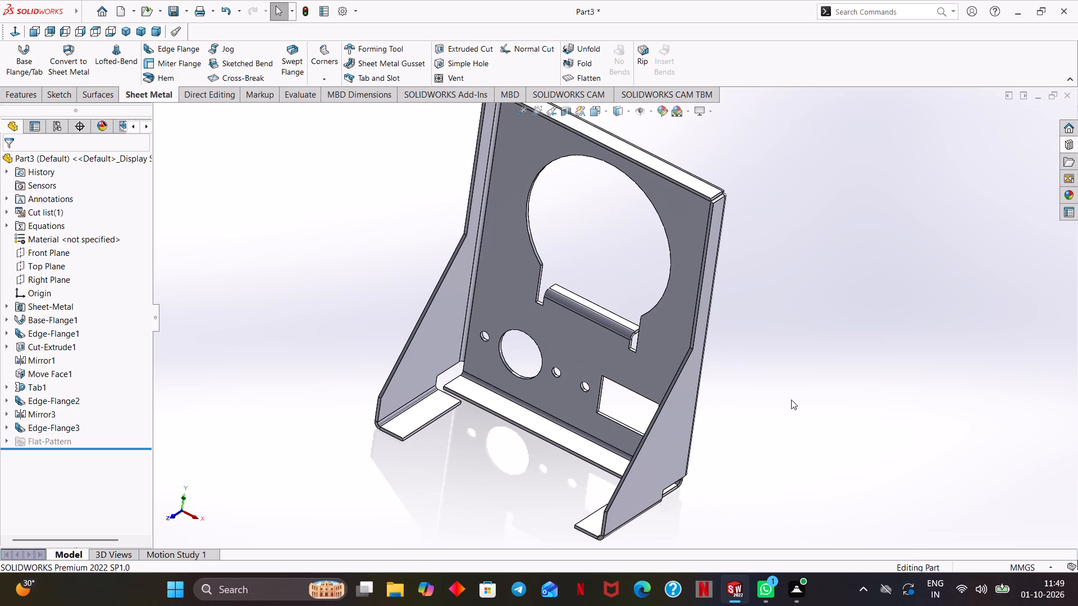
{"action": "middle_click_drag", "start_coordinate": [783, 402], "coordinate": [820, 431], "text": "ctrl"}
{"action": "scroll", "coordinate": [685, 391], "scroll_direction": "down", "scroll_amount": 2}
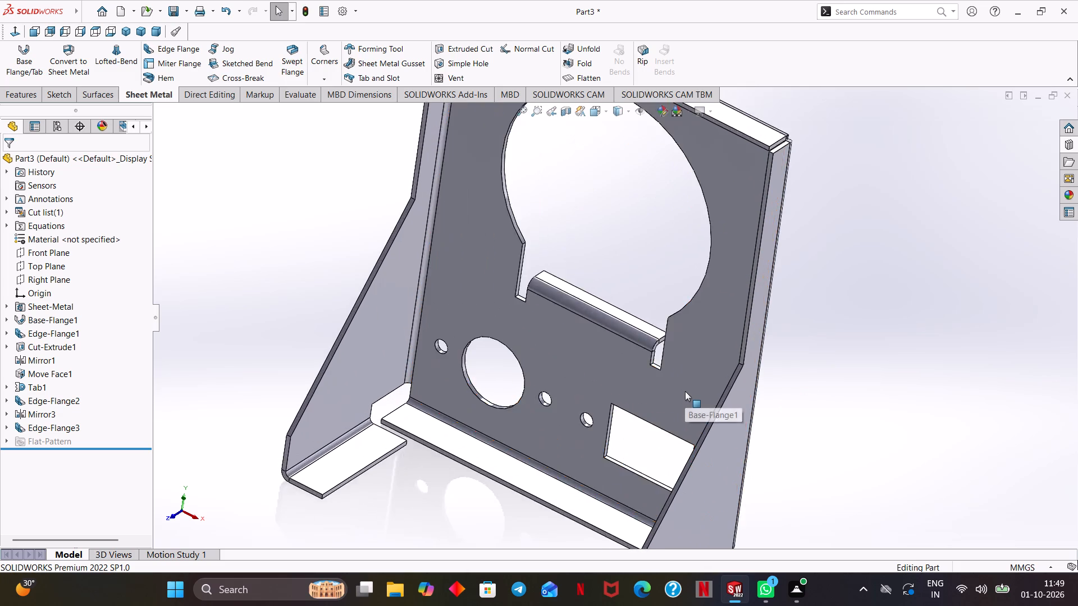
{"action": "scroll", "coordinate": [685, 391], "scroll_direction": "down", "scroll_amount": 3}
{"action": "middle_click_drag", "start_coordinate": [679, 391], "coordinate": [732, 427], "text": "ctrl"}
{"action": "middle_click_drag", "start_coordinate": [701, 414], "coordinate": [696, 434]}
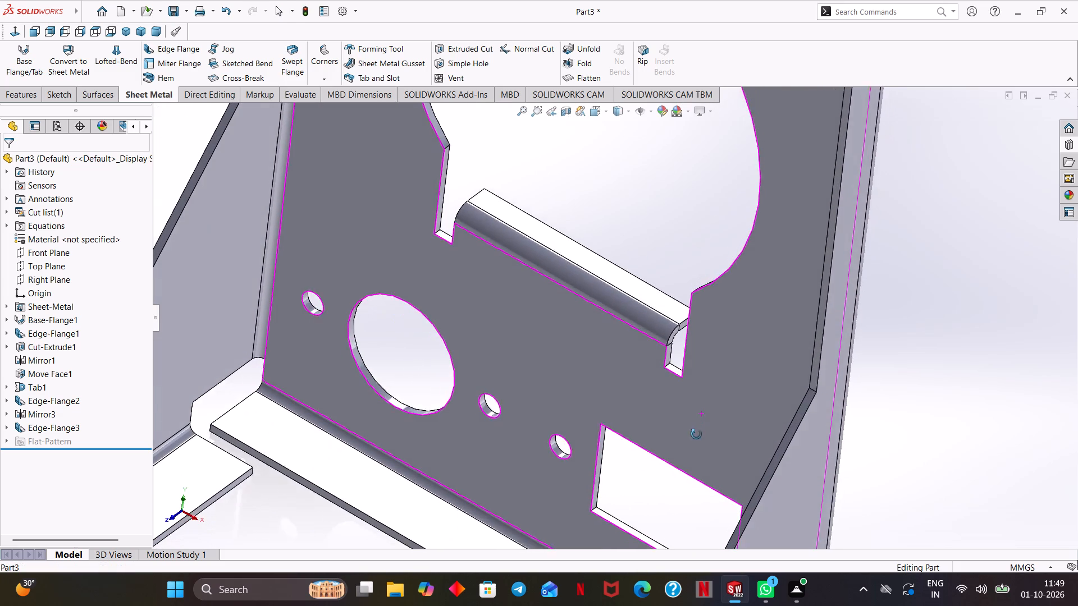
{"action": "middle_click_drag", "start_coordinate": [696, 434], "coordinate": [704, 444]}
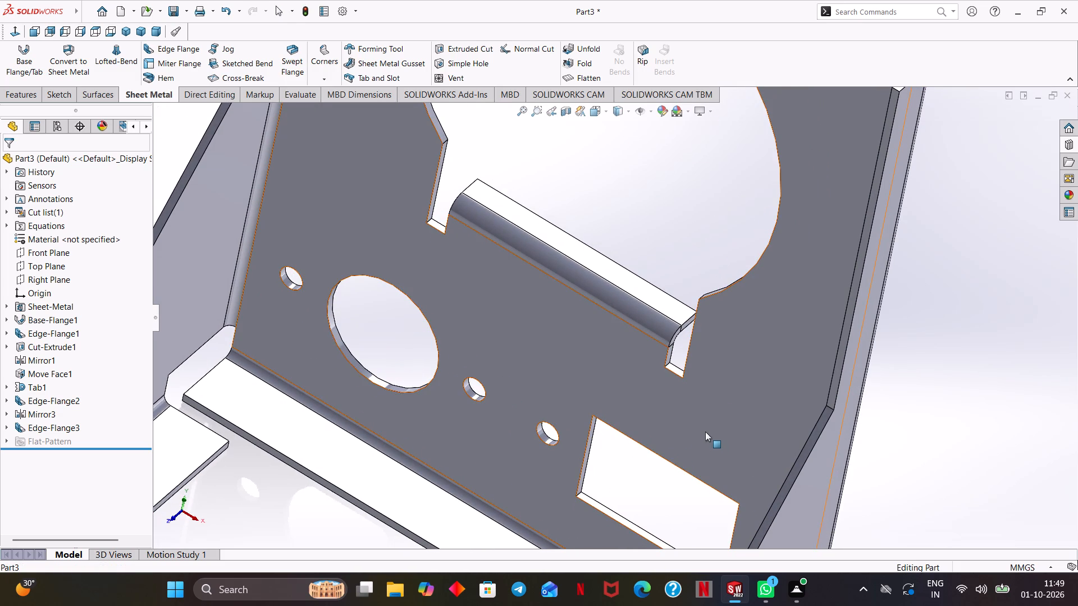
Inspect the bend edge and bend face of the cutout flange up close.
{"action": "left_click", "coordinate": [628, 295]}
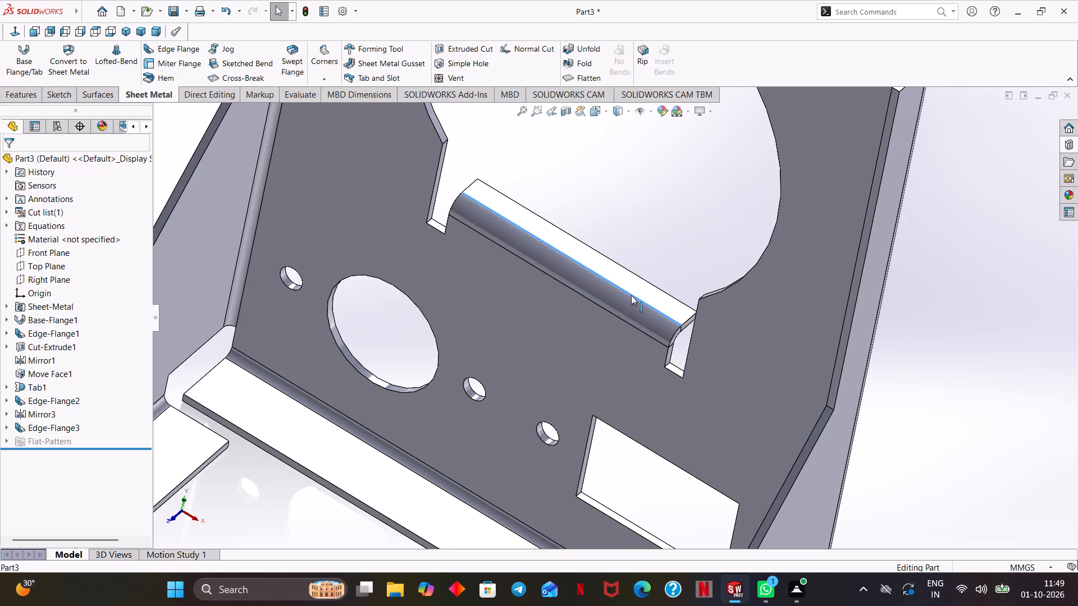
{"action": "left_click", "coordinate": [632, 295]}
{"action": "left_click", "coordinate": [625, 304]}
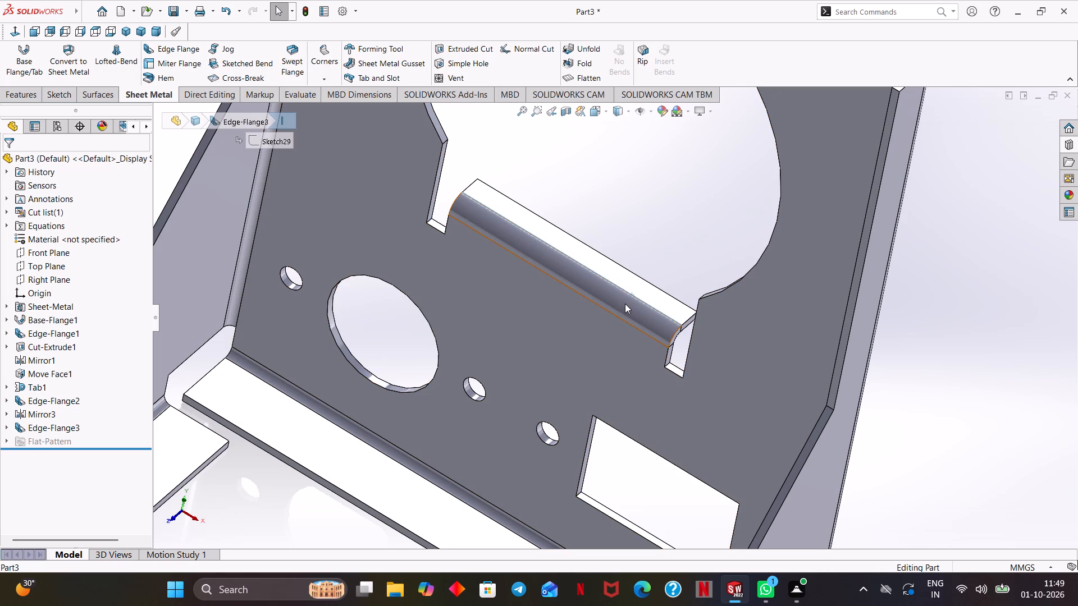
{"action": "scroll", "coordinate": [607, 305], "scroll_direction": "down", "scroll_amount": 1}
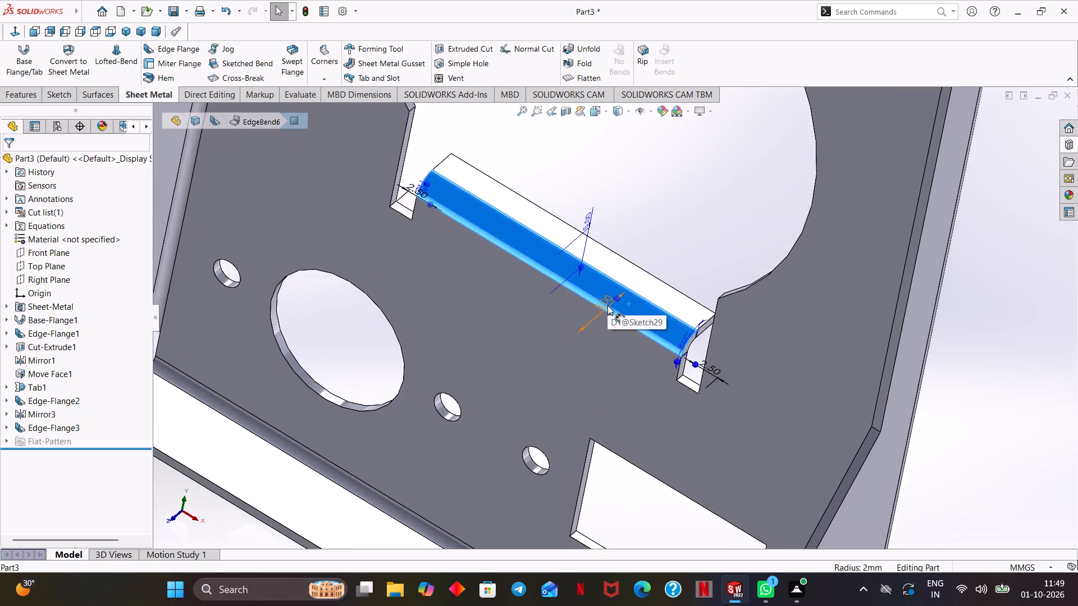
{"action": "scroll", "coordinate": [607, 305], "scroll_direction": "down", "scroll_amount": 5}
{"action": "scroll", "coordinate": [607, 305], "scroll_direction": "up", "scroll_amount": 5}
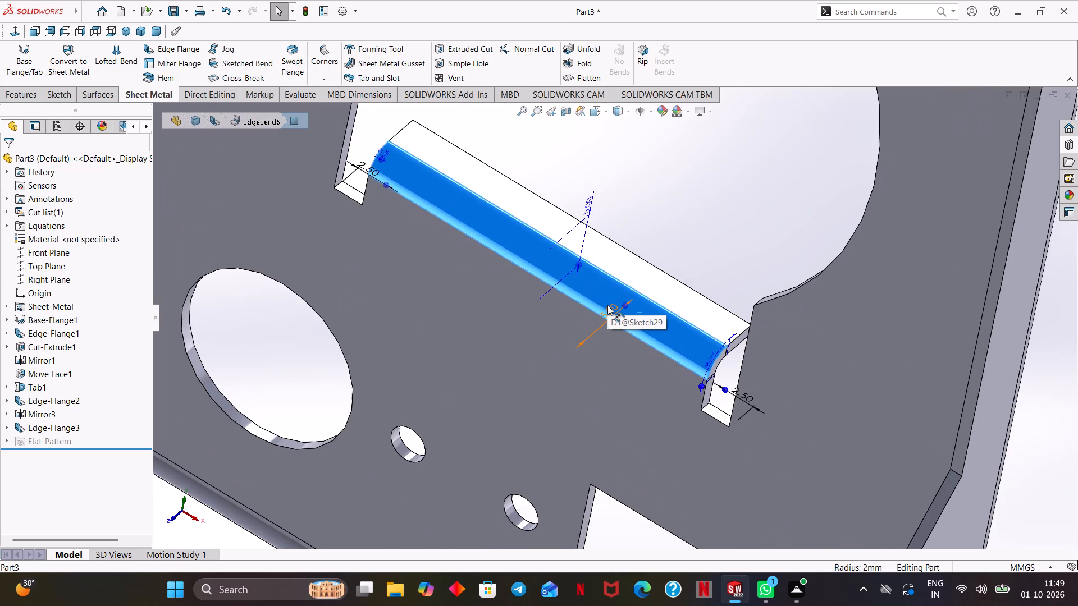
{"action": "scroll", "coordinate": [607, 305], "scroll_direction": "up", "scroll_amount": 5}
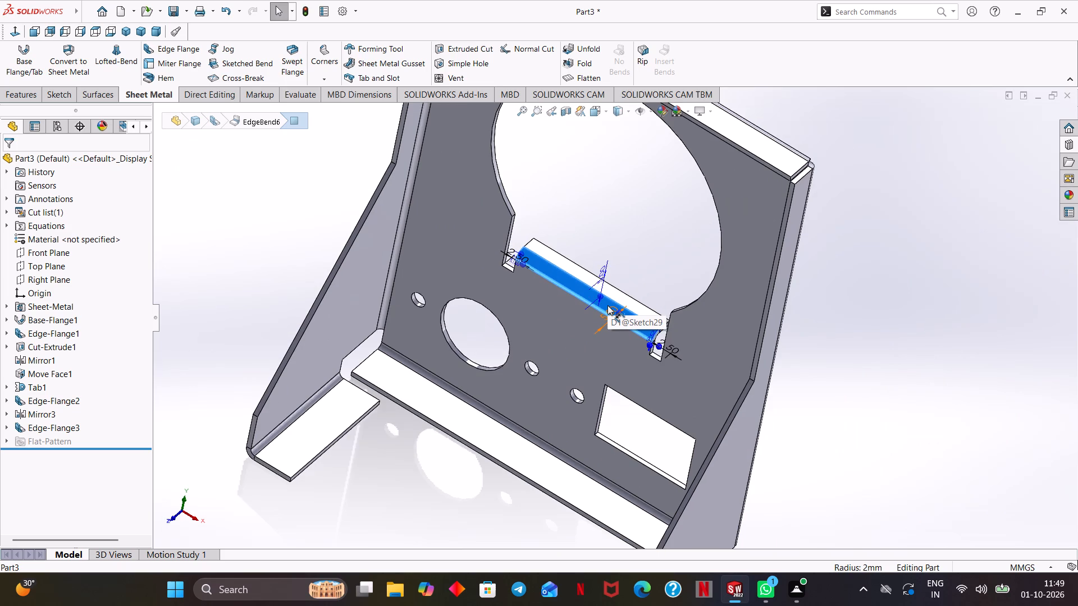
{"action": "scroll", "coordinate": [607, 305], "scroll_direction": "up", "scroll_amount": 1}
{"action": "left_click", "coordinate": [765, 370]}
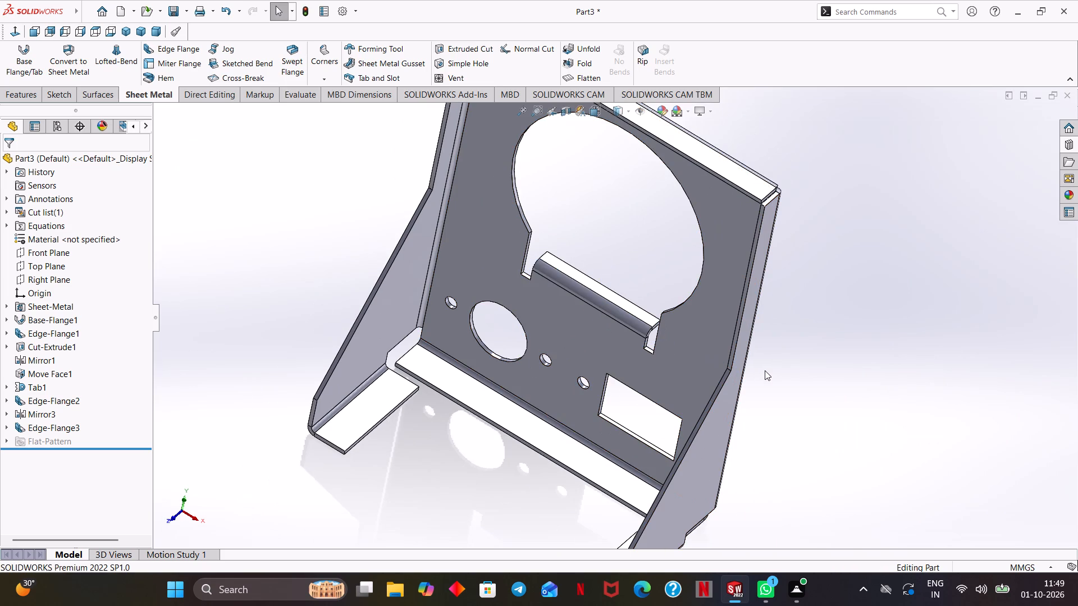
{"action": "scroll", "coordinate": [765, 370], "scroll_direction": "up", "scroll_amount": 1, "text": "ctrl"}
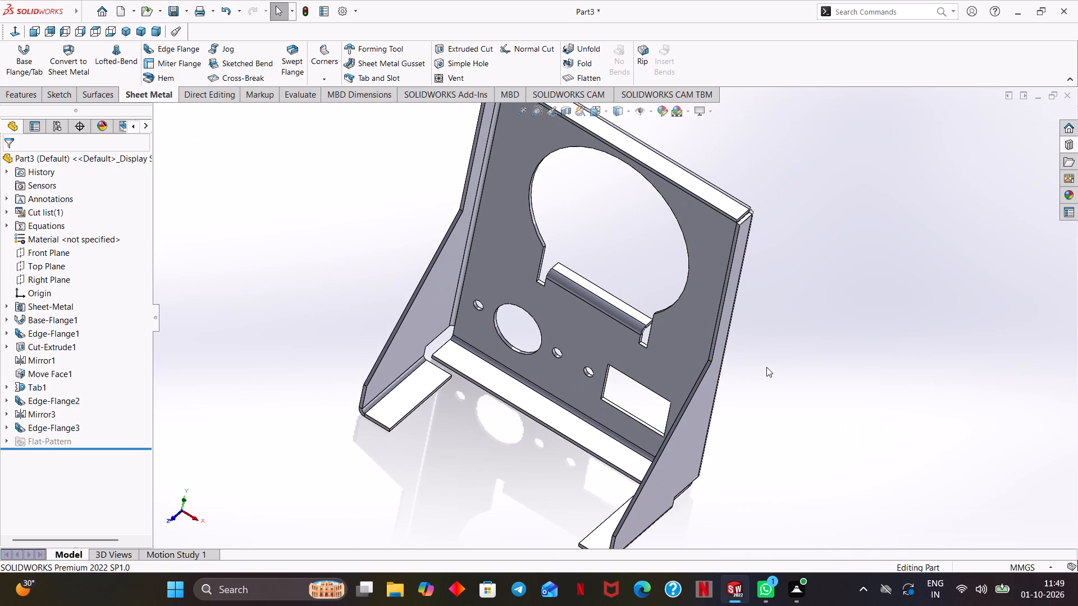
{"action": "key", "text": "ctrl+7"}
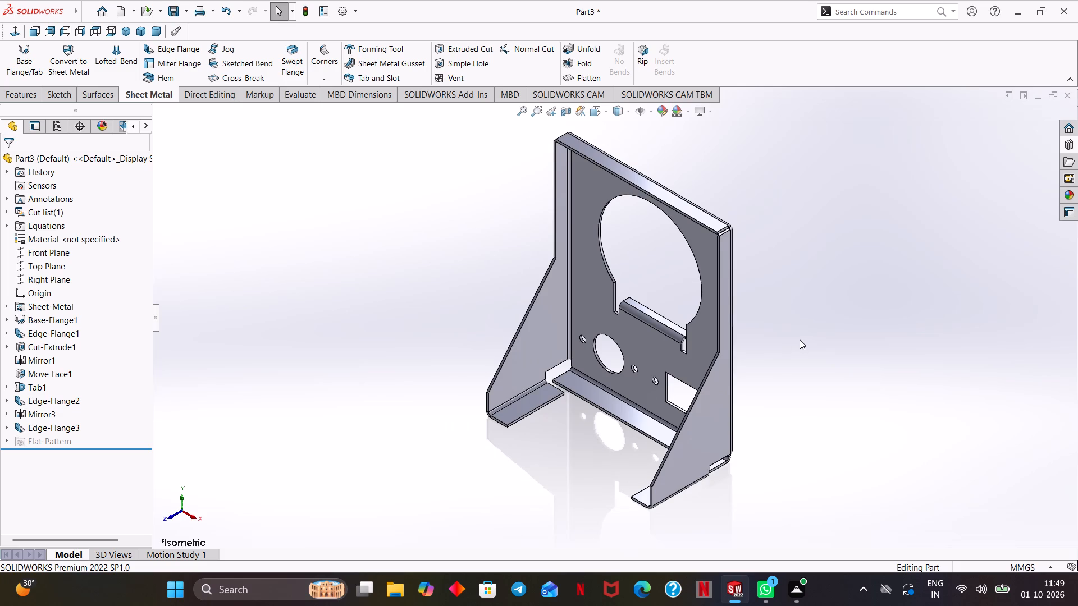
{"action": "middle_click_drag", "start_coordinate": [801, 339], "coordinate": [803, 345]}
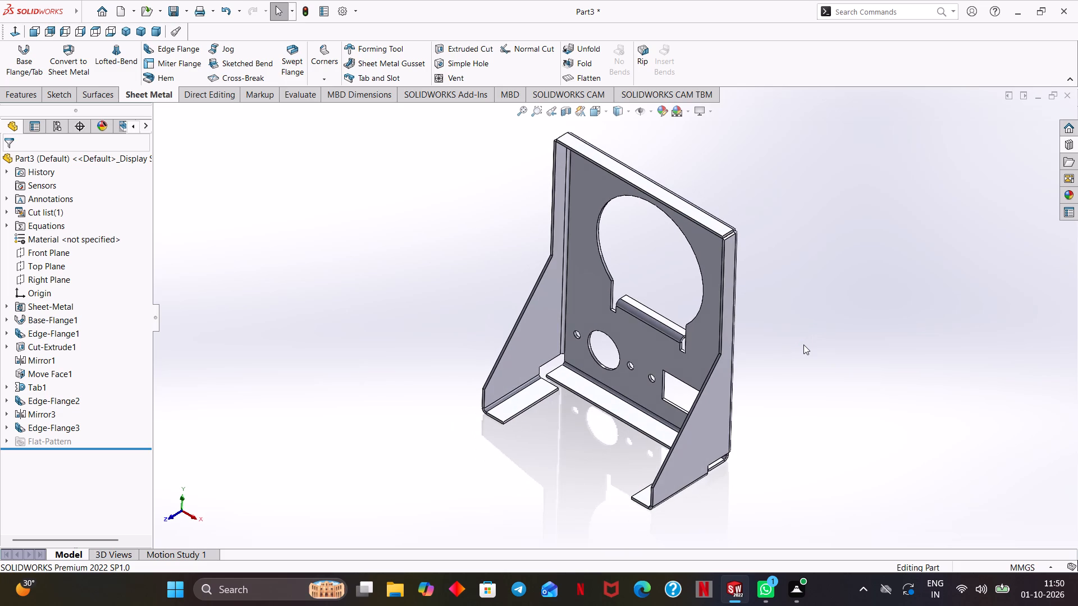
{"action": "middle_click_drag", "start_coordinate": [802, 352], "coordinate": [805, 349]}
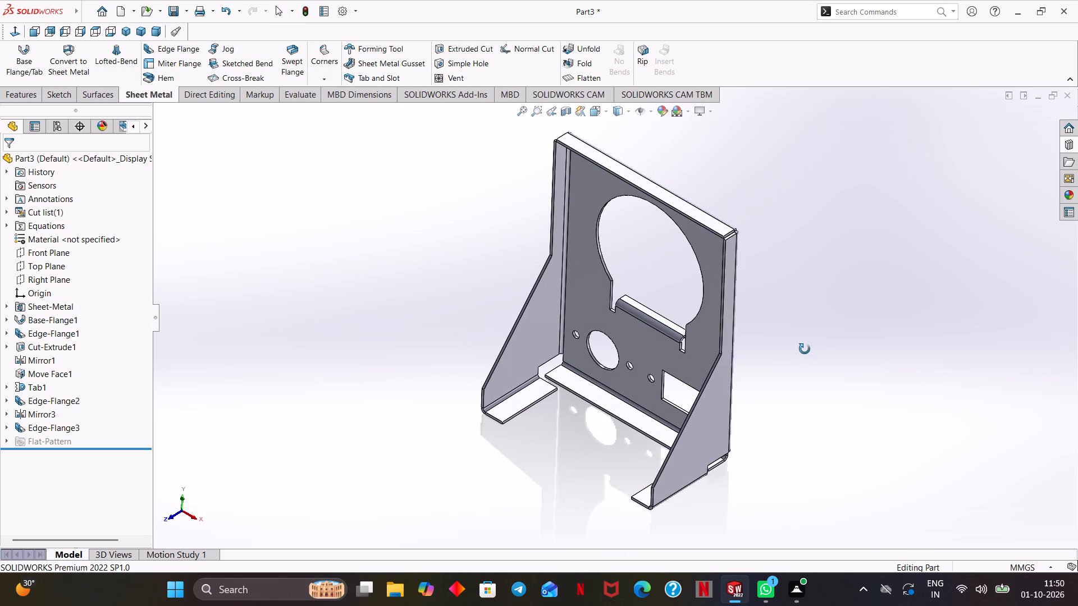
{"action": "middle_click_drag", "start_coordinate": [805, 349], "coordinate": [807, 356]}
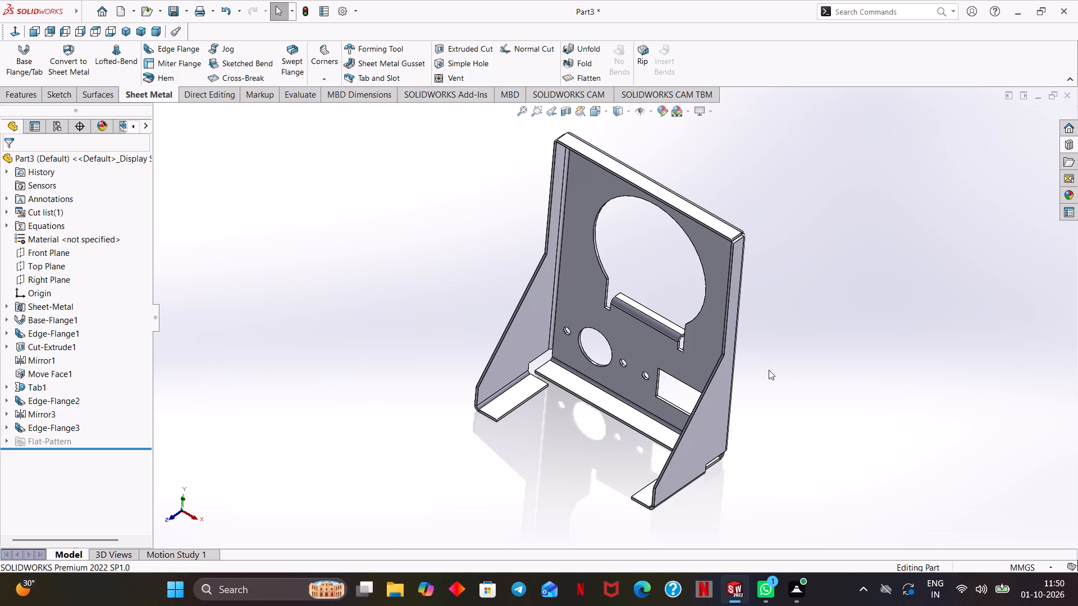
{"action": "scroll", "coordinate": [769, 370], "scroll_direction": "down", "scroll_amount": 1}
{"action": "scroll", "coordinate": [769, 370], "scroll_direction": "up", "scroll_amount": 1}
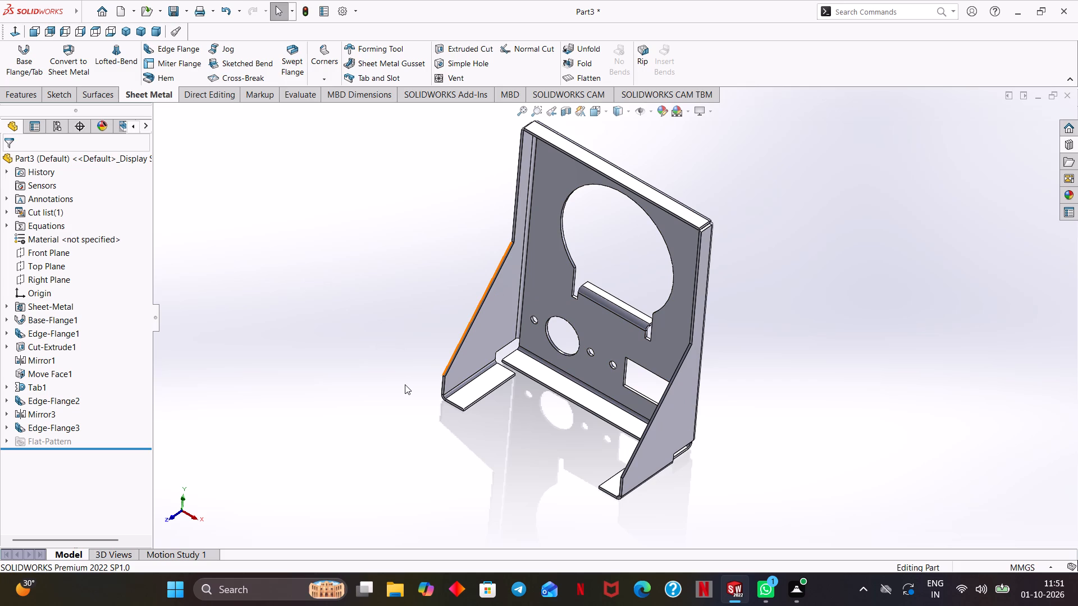
Start a sketch on the main plate's front face and draw a circle about 8.7 mm in diameter near its upper-left corner.
{"action": "left_click", "coordinate": [542, 258]}
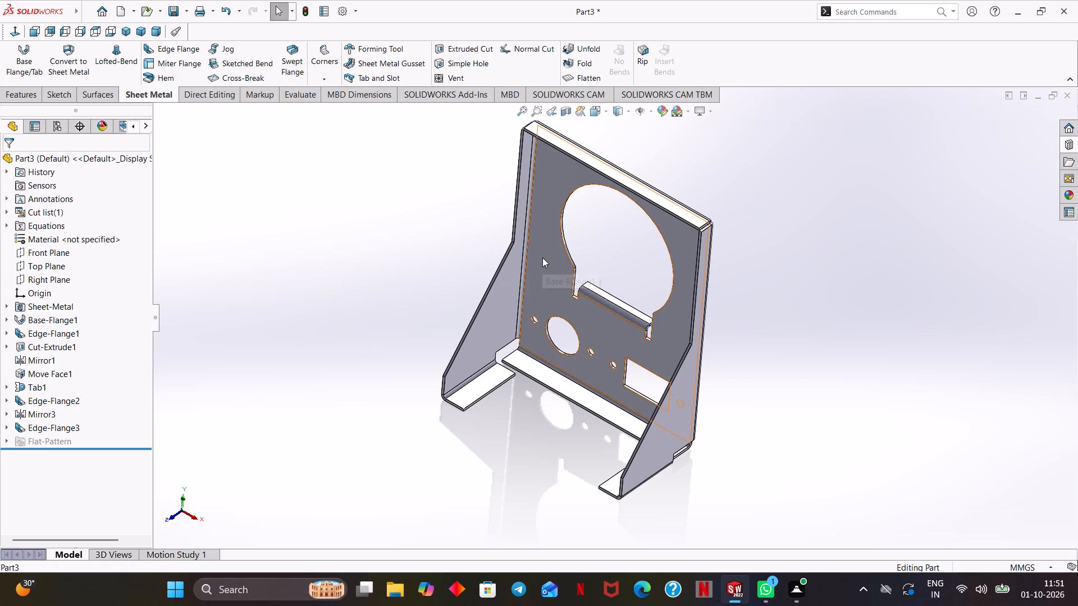
{"action": "left_click", "coordinate": [590, 226]}
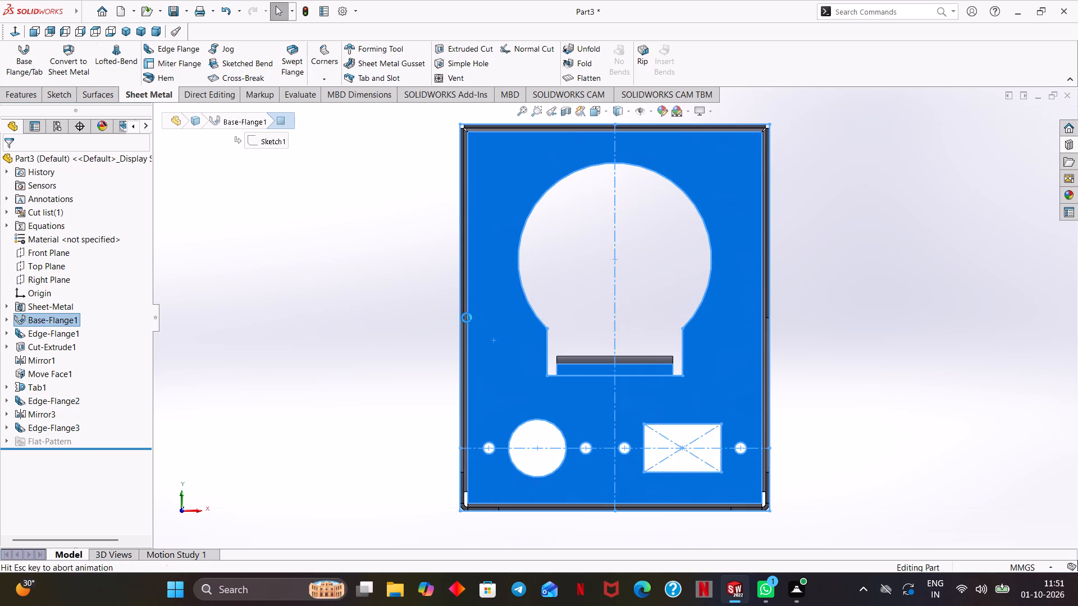
{"action": "left_click", "coordinate": [337, 337]}
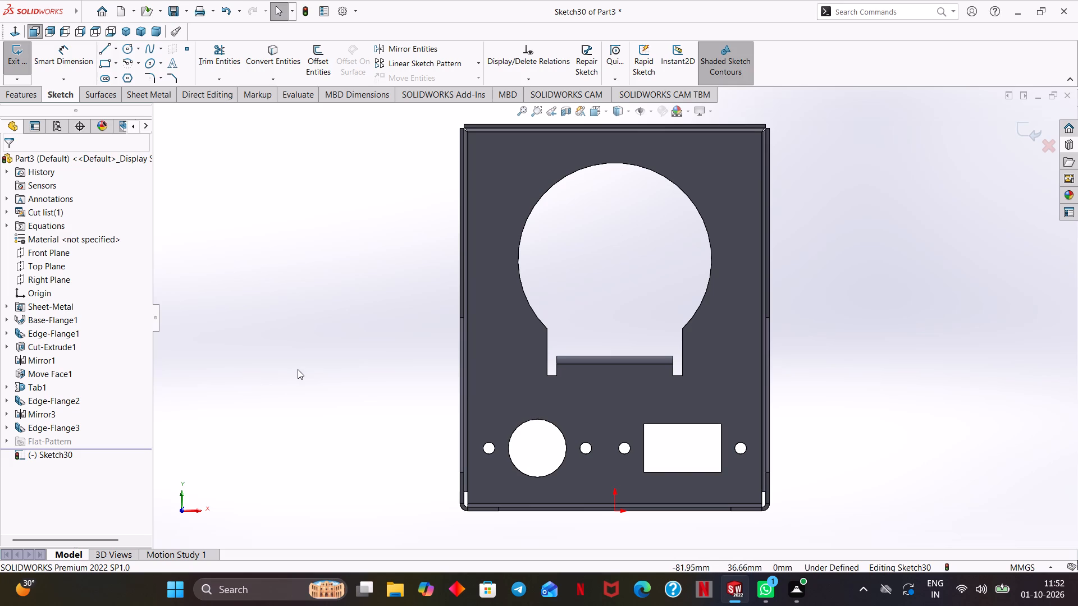
{"action": "middle_click_drag", "start_coordinate": [316, 370], "coordinate": [304, 382], "text": "ctrl"}
{"action": "scroll", "coordinate": [304, 382], "scroll_direction": "up", "scroll_amount": 1}
{"action": "middle_click_drag", "start_coordinate": [304, 382], "coordinate": [282, 413], "text": "ctrl"}
{"action": "scroll", "coordinate": [285, 401], "scroll_direction": "down", "scroll_amount": 1}
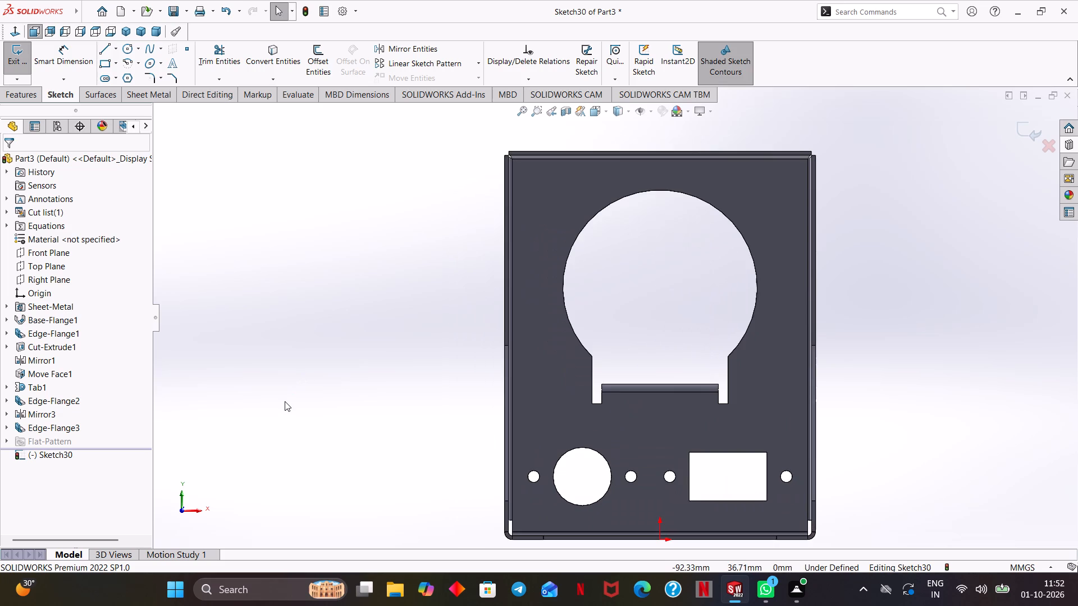
{"action": "middle_click_drag", "start_coordinate": [288, 399], "coordinate": [244, 398], "text": "ctrl"}
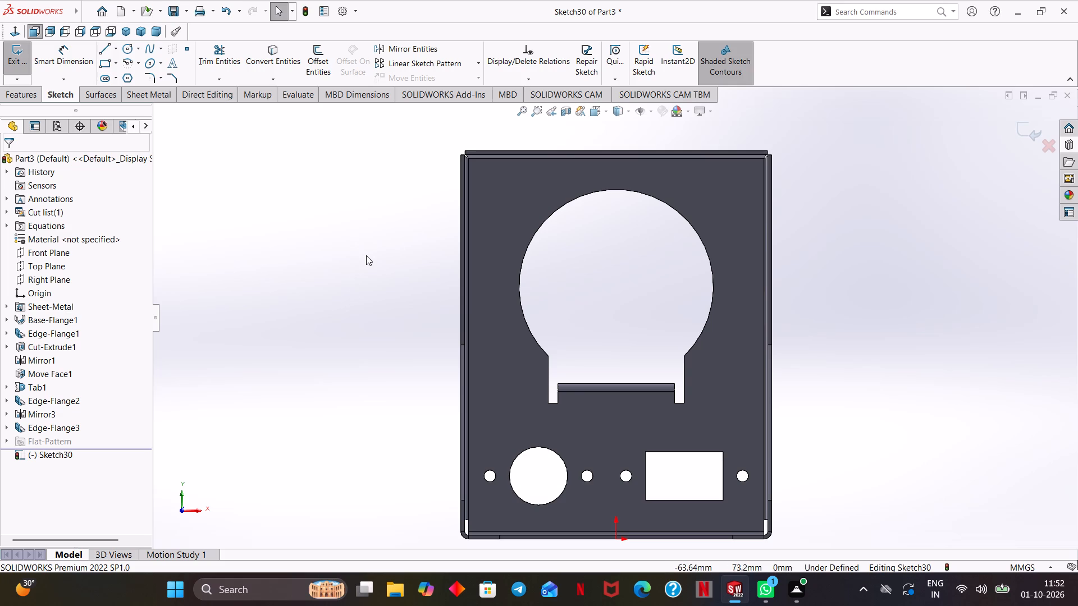
{"action": "scroll", "coordinate": [366, 255], "scroll_direction": "down", "scroll_amount": 1}
{"action": "middle_click_drag", "start_coordinate": [365, 261], "coordinate": [275, 272], "text": "ctrl"}
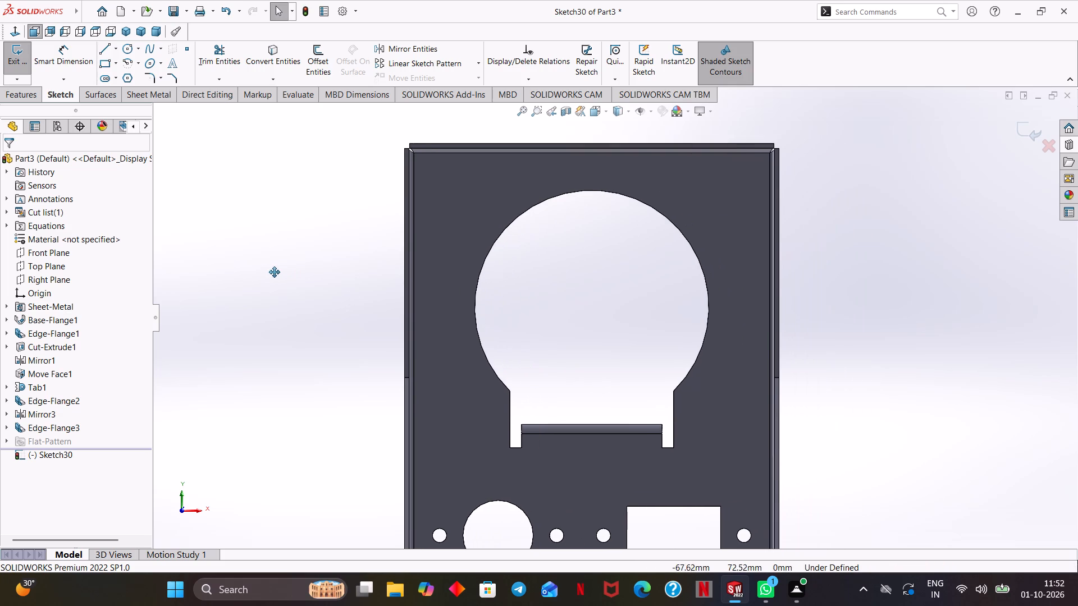
{"action": "middle_click_drag", "start_coordinate": [275, 272], "coordinate": [260, 272], "text": "ctrl"}
{"action": "left_click", "coordinate": [125, 53]}
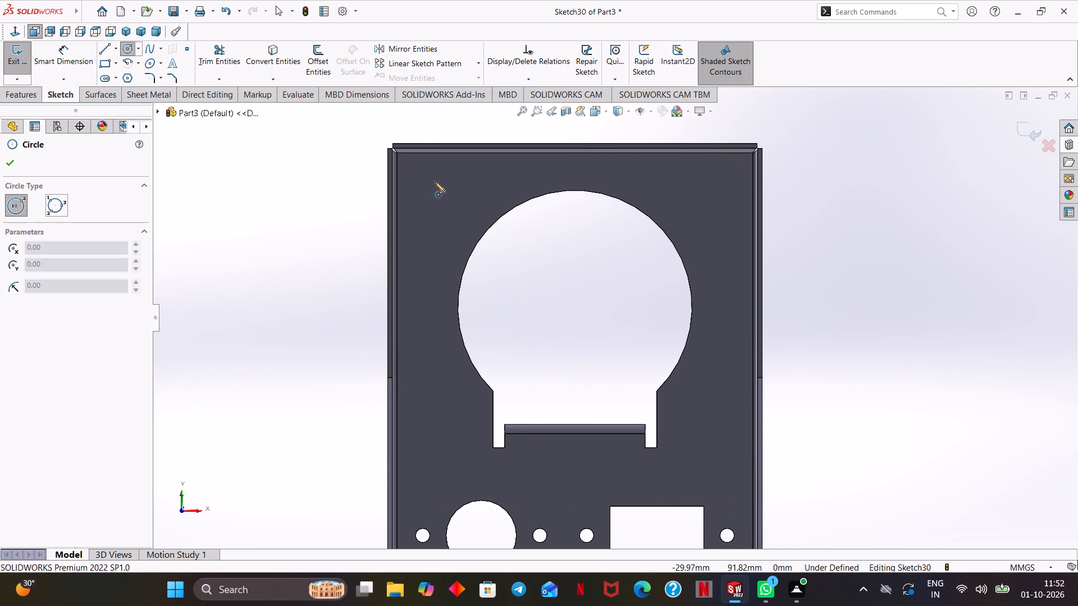
{"action": "left_click", "coordinate": [435, 182]}
{"action": "left_click", "coordinate": [444, 200]}
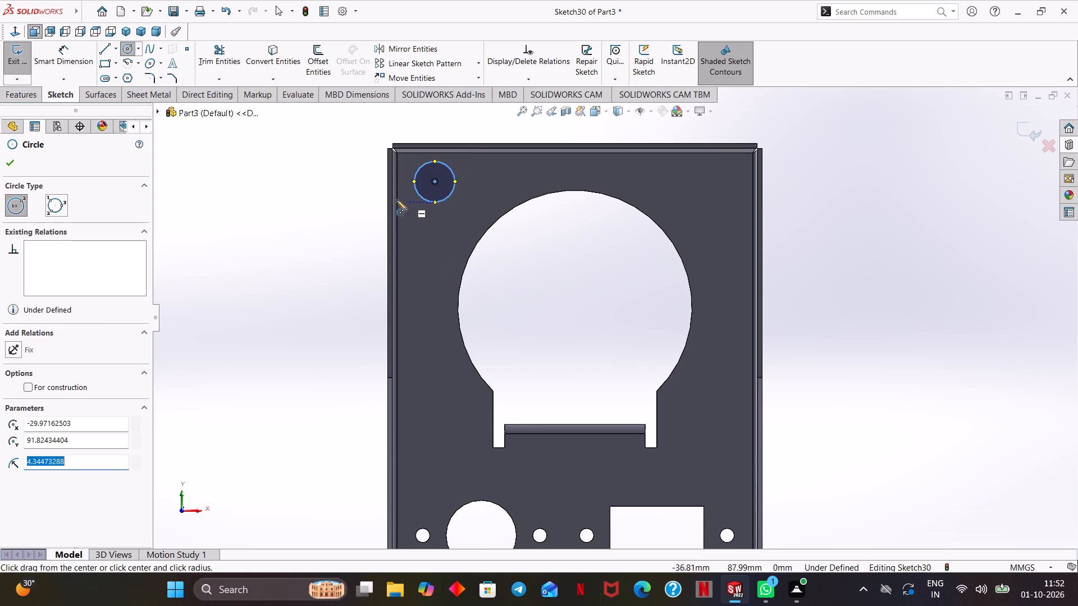
Dimension the corner circle's diameter as 12.5 mm.
{"action": "left_click", "coordinate": [58, 56]}
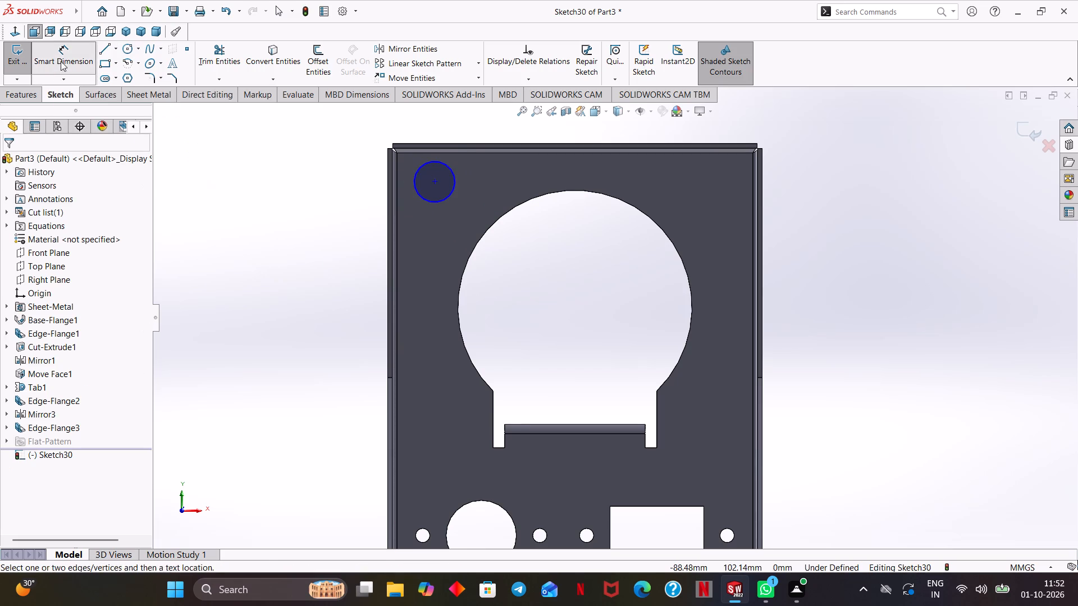
{"action": "left_click", "coordinate": [415, 173]}
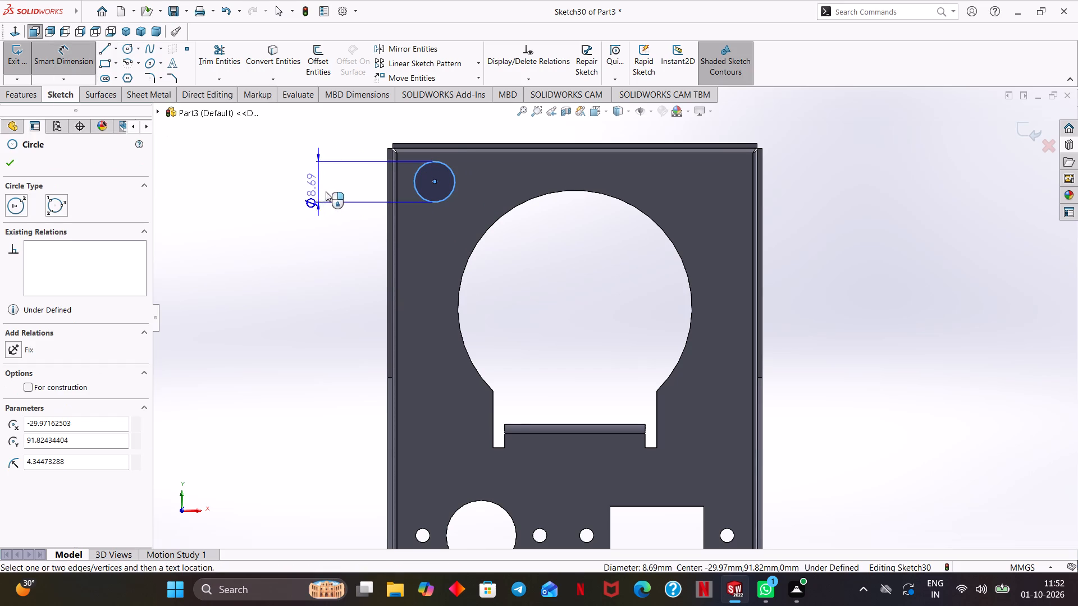
{"action": "left_click", "coordinate": [330, 191]}
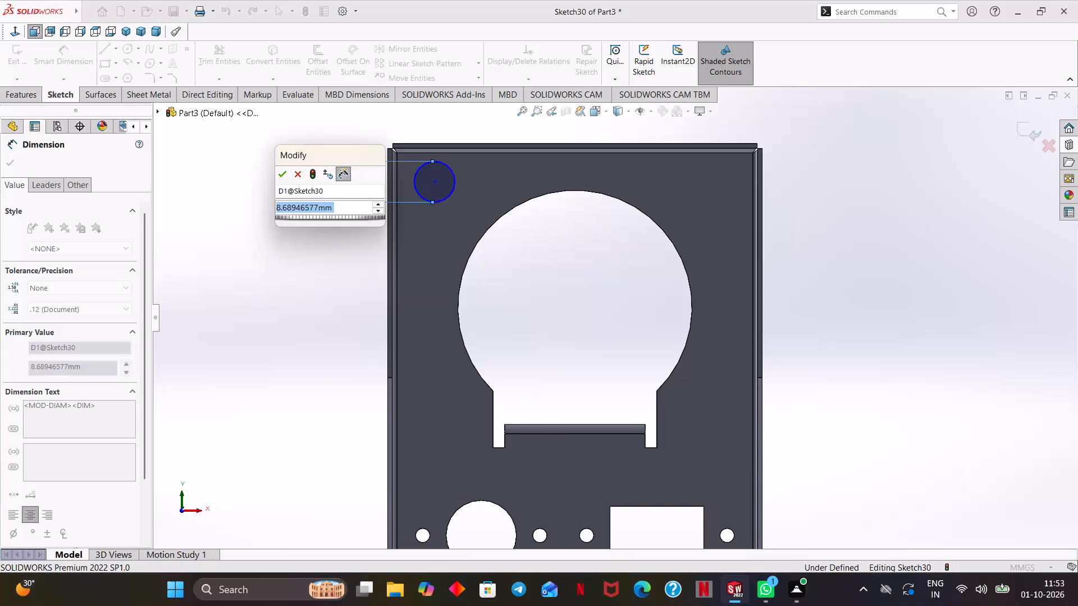
{"action": "type", "text": "12.5"}
{"action": "key", "text": "Return"}
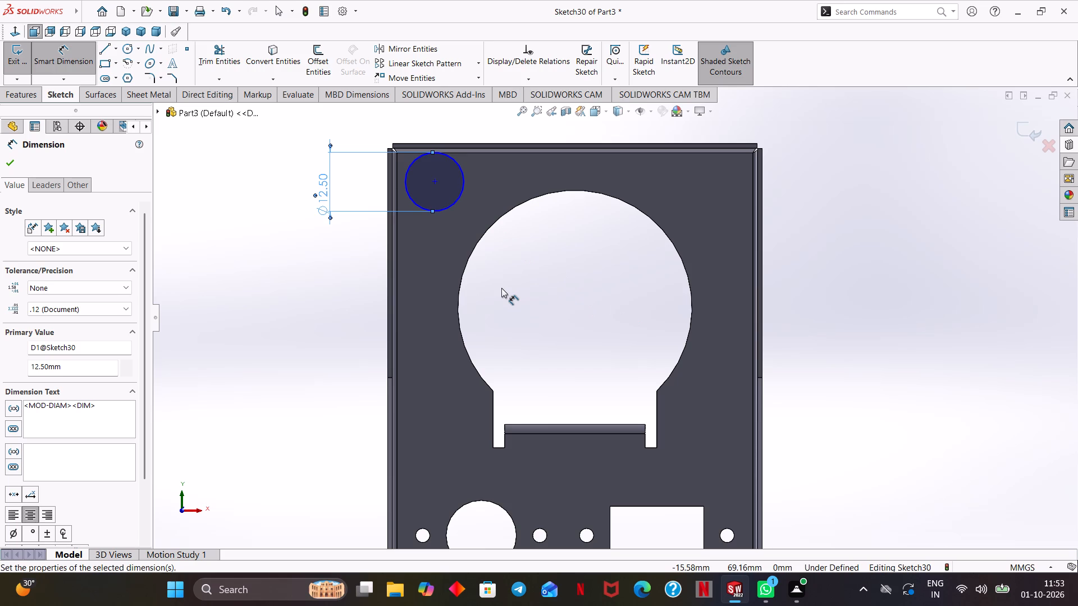
{"action": "left_click", "coordinate": [11, 166]}
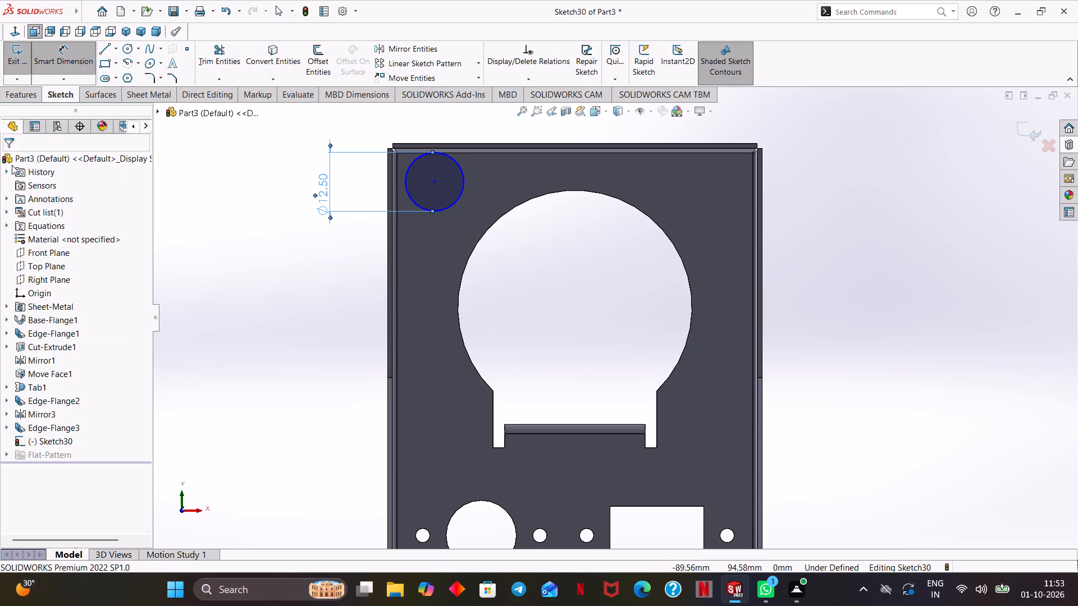
Draw two centerlines about 13.5 mm long from the large circular cutout's centre, one vertically upward and one horizontally to the left.
{"action": "left_click", "coordinate": [120, 52]}
{"action": "left_click", "coordinate": [120, 72]}
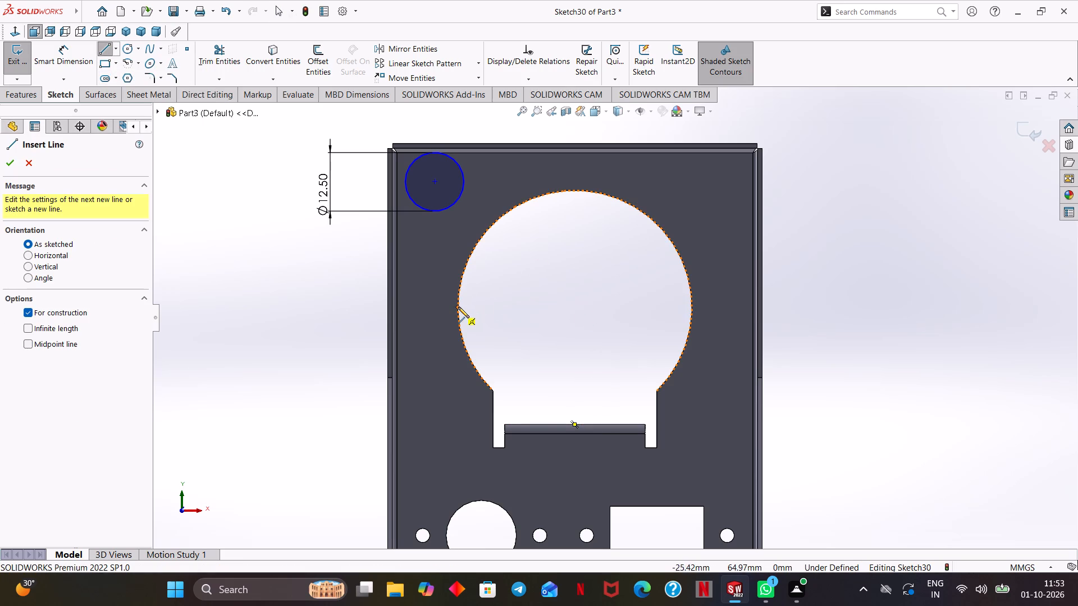
{"action": "left_click", "coordinate": [574, 307]}
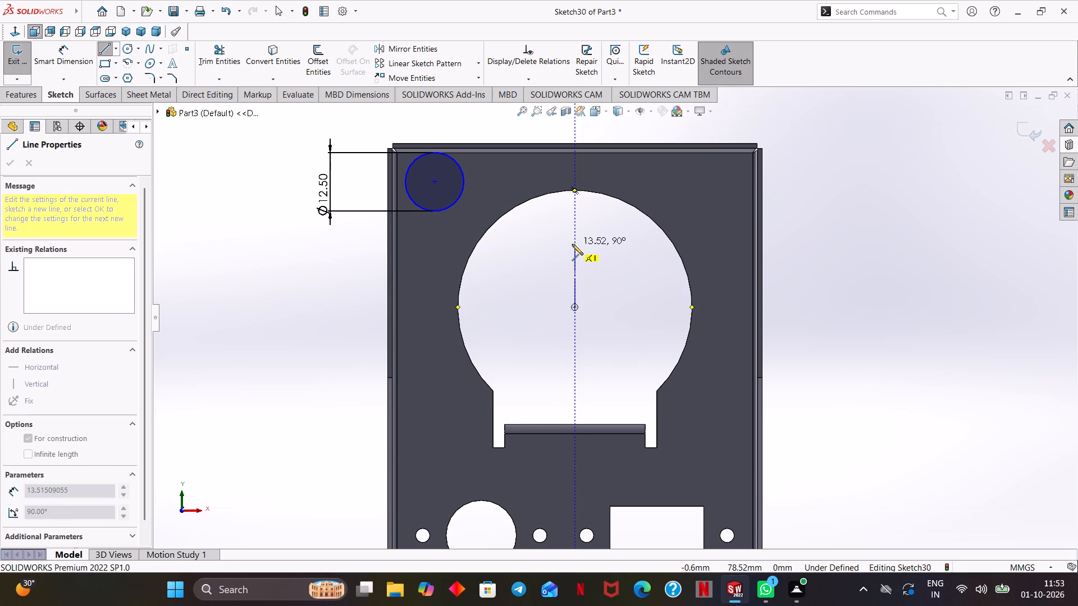
{"action": "left_click", "coordinate": [572, 244]}
{"action": "right_click", "coordinate": [587, 256]}
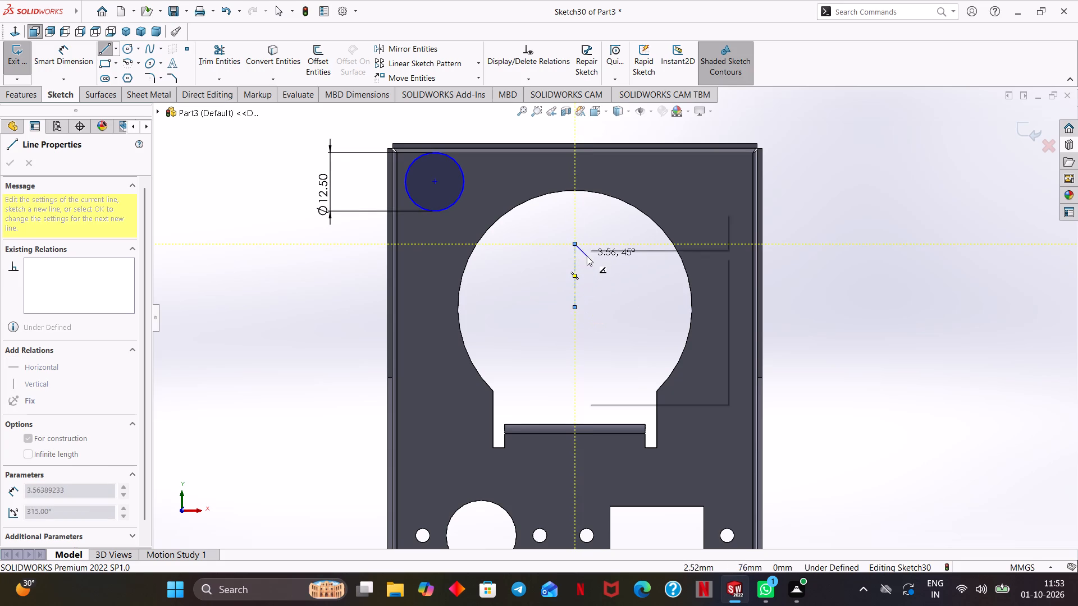
{"action": "left_click", "coordinate": [607, 262]}
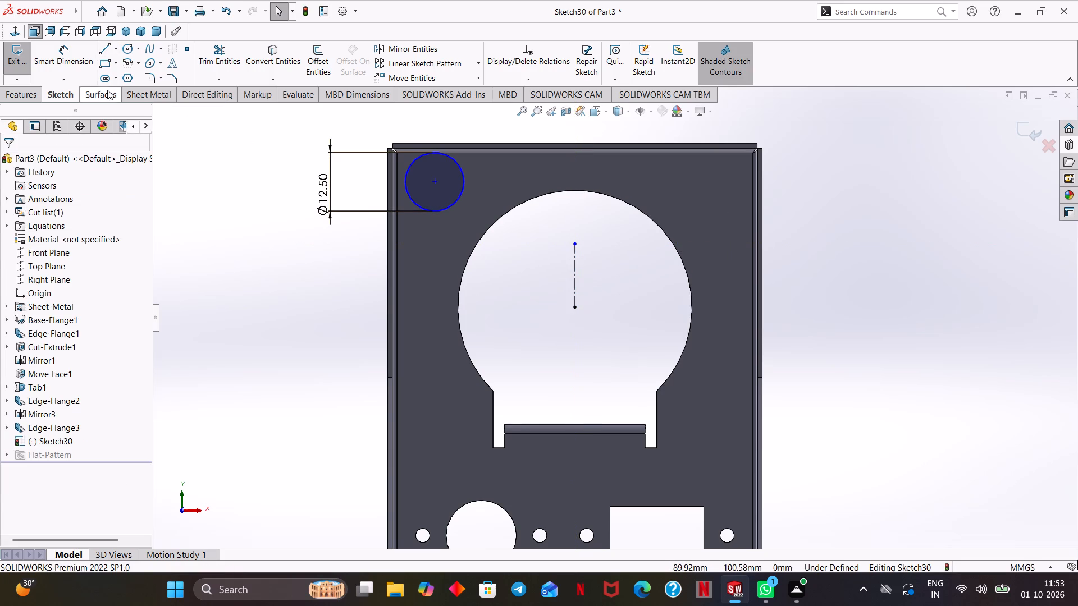
{"action": "left_click", "coordinate": [113, 46]}
{"action": "left_click", "coordinate": [118, 76]}
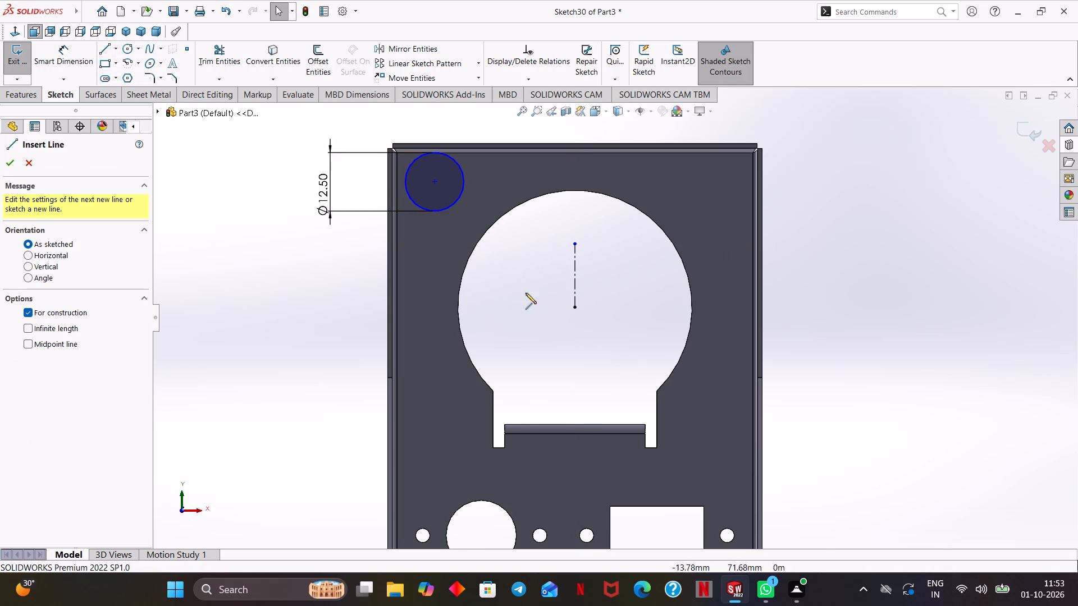
{"action": "left_click", "coordinate": [574, 307]}
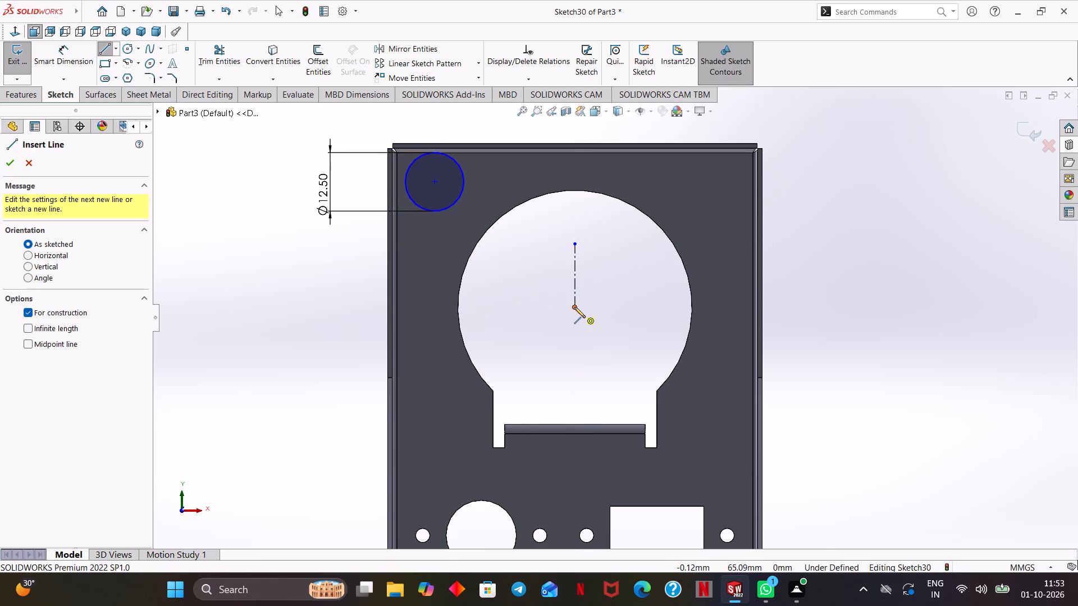
{"action": "left_click", "coordinate": [511, 306]}
{"action": "right_click", "coordinate": [532, 320]}
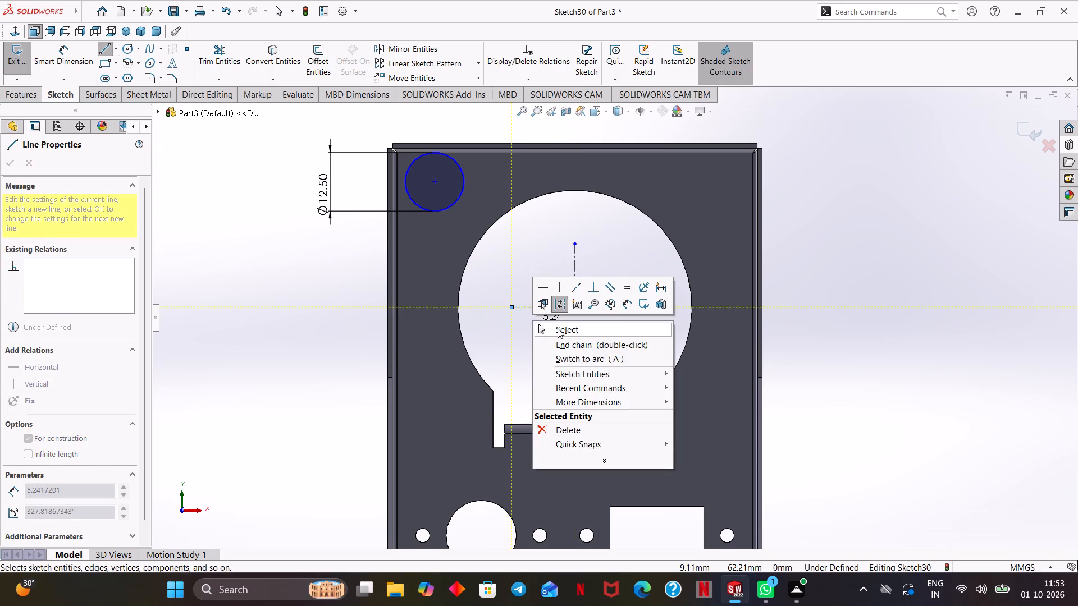
{"action": "left_click", "coordinate": [558, 328]}
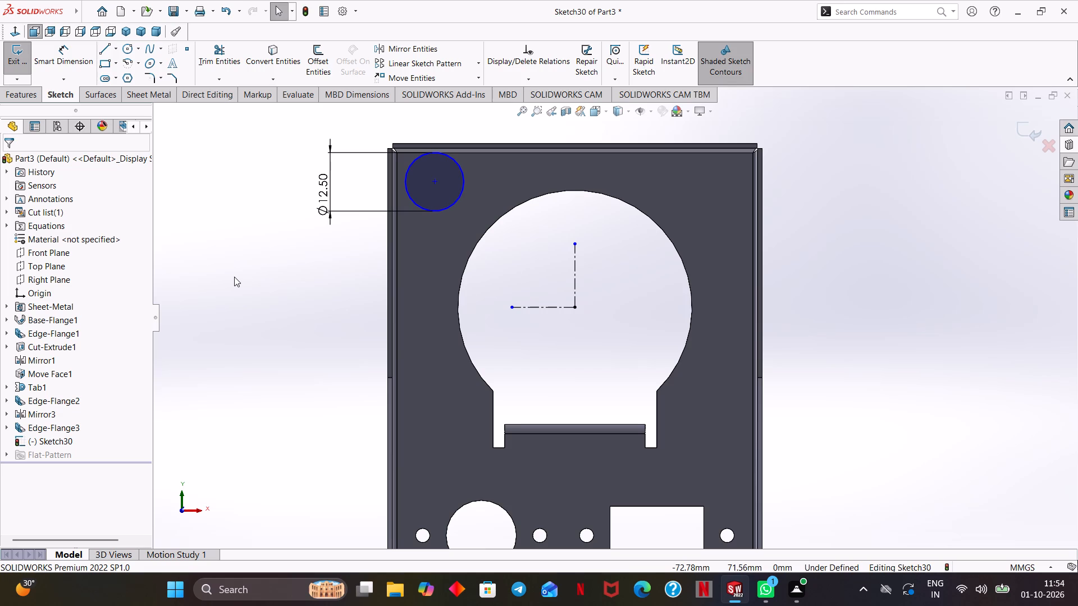
Add a 55 mm doubled-distance dimension from the corner circle across the vertical centerline.
{"action": "left_click", "coordinate": [458, 195]}
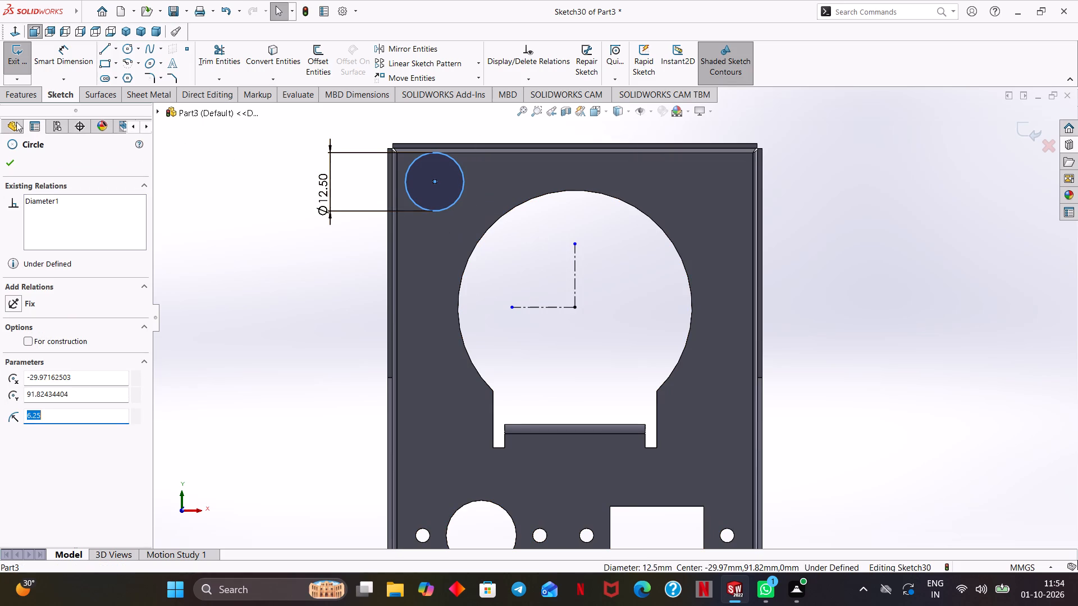
{"action": "left_click", "coordinate": [52, 54]}
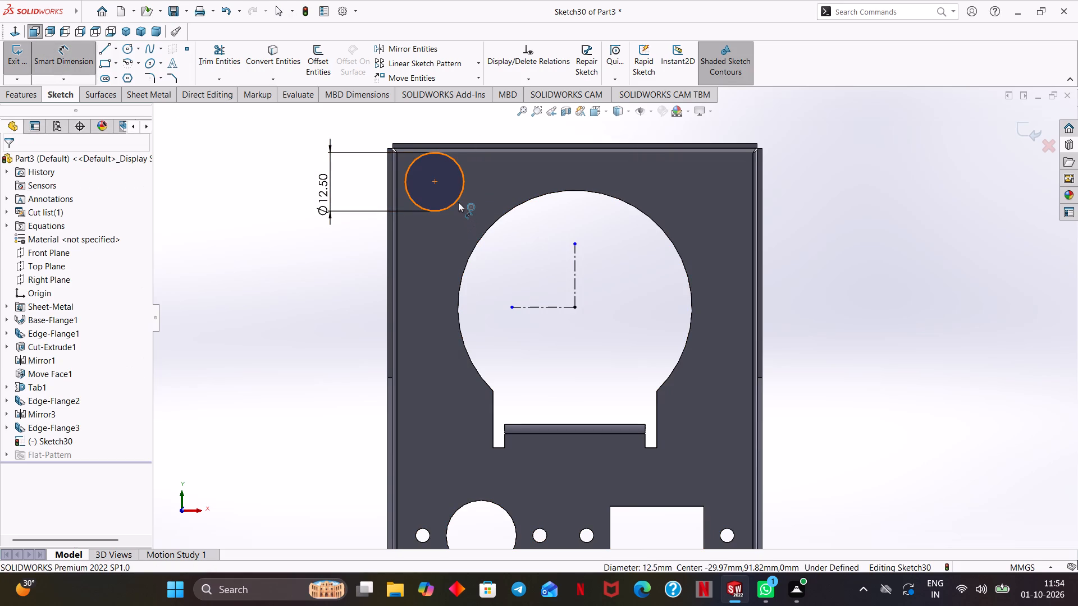
{"action": "left_click", "coordinate": [458, 202]}
{"action": "left_click", "coordinate": [573, 258]}
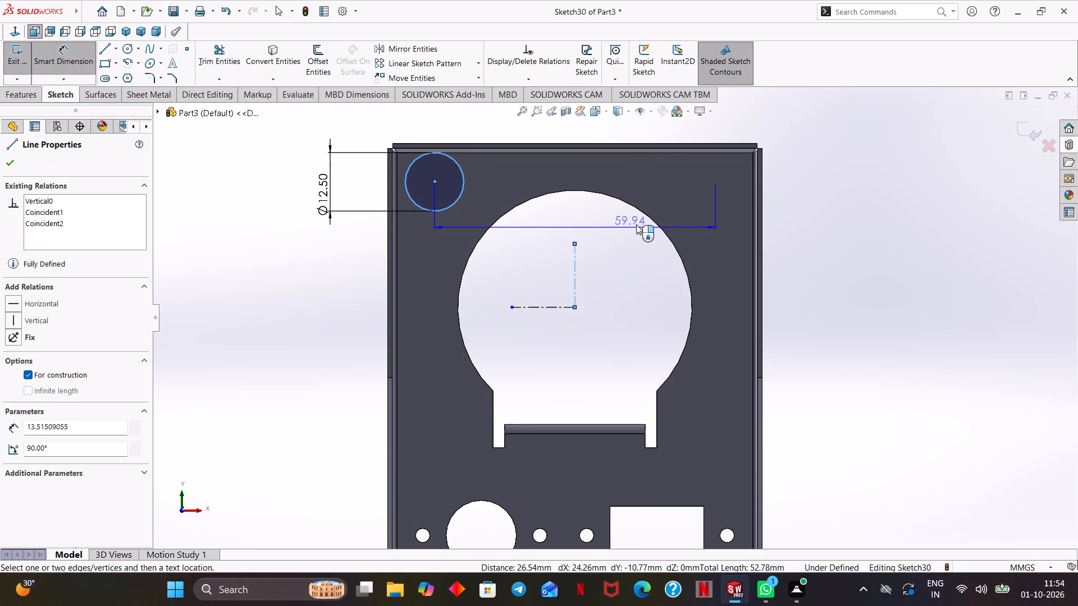
{"action": "left_click", "coordinate": [656, 193]}
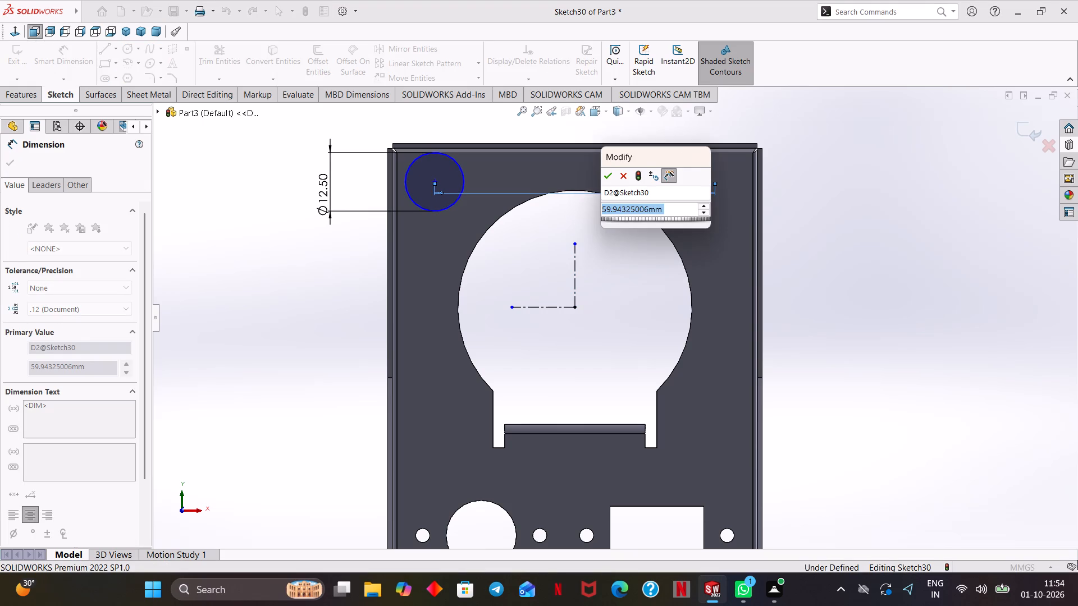
{"action": "type", "text": "55"}
{"action": "key", "text": "Return"}
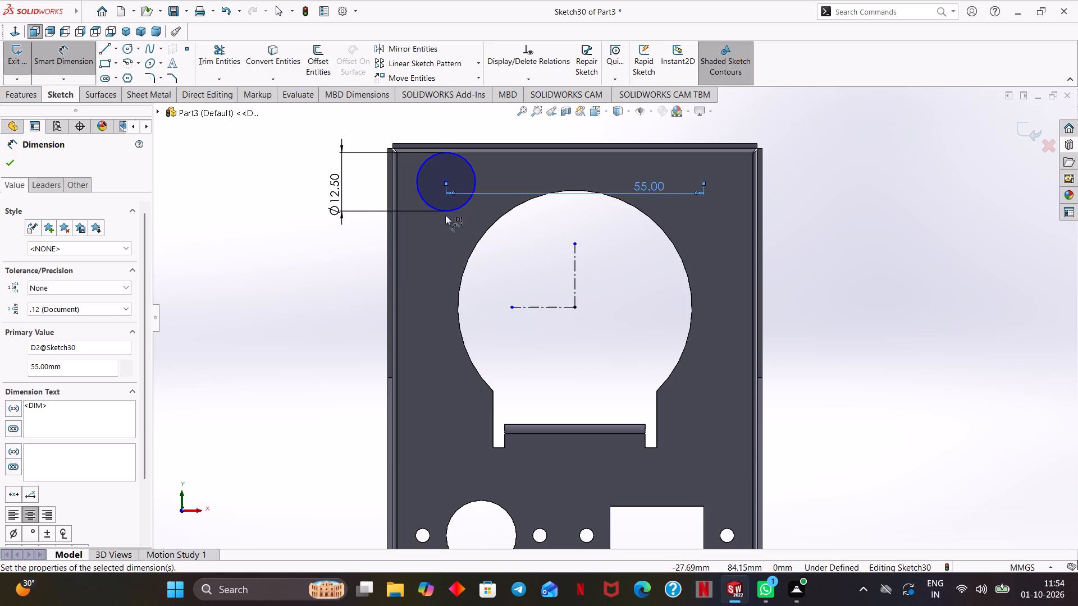
Add a 45 mm doubled-distance dimension from the corner circle across the horizontal centerline.
{"action": "left_click", "coordinate": [458, 205]}
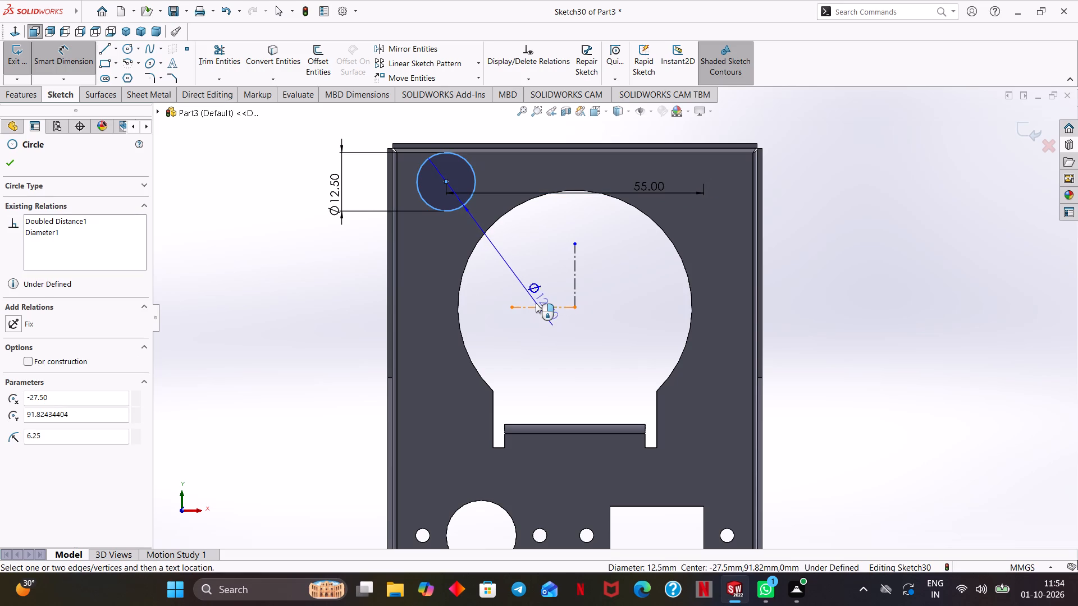
{"action": "left_click", "coordinate": [532, 305]}
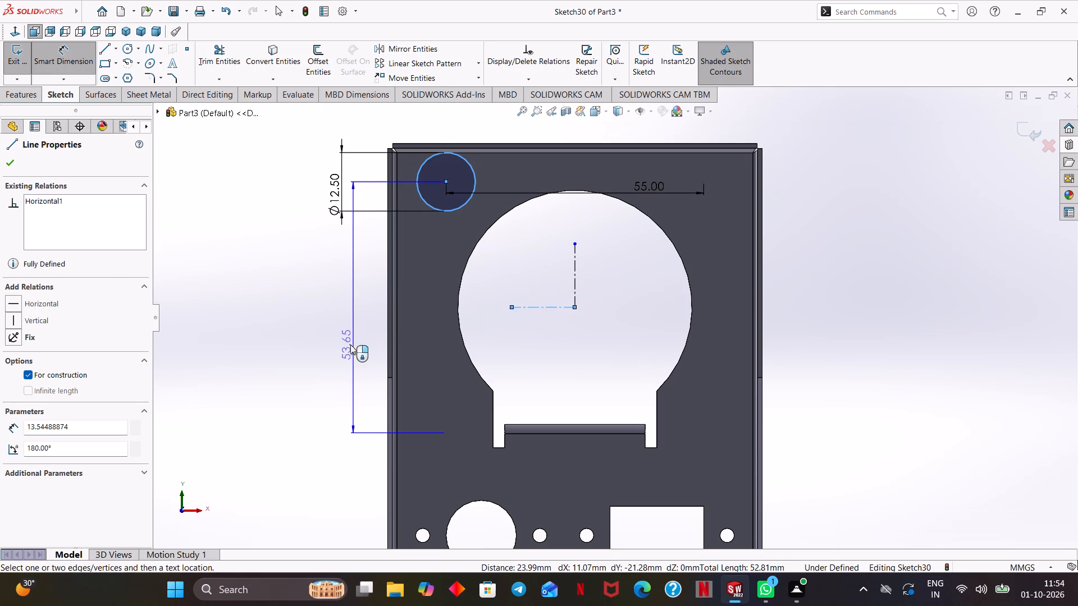
{"action": "left_click", "coordinate": [339, 345]}
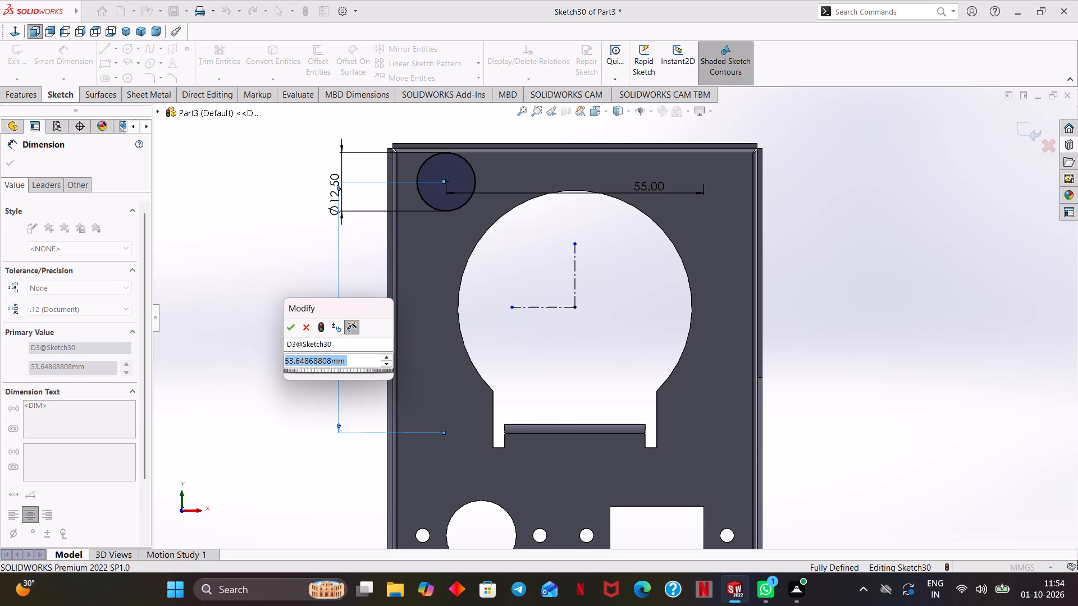
{"action": "type", "text": "45"}
{"action": "key", "text": "Return"}
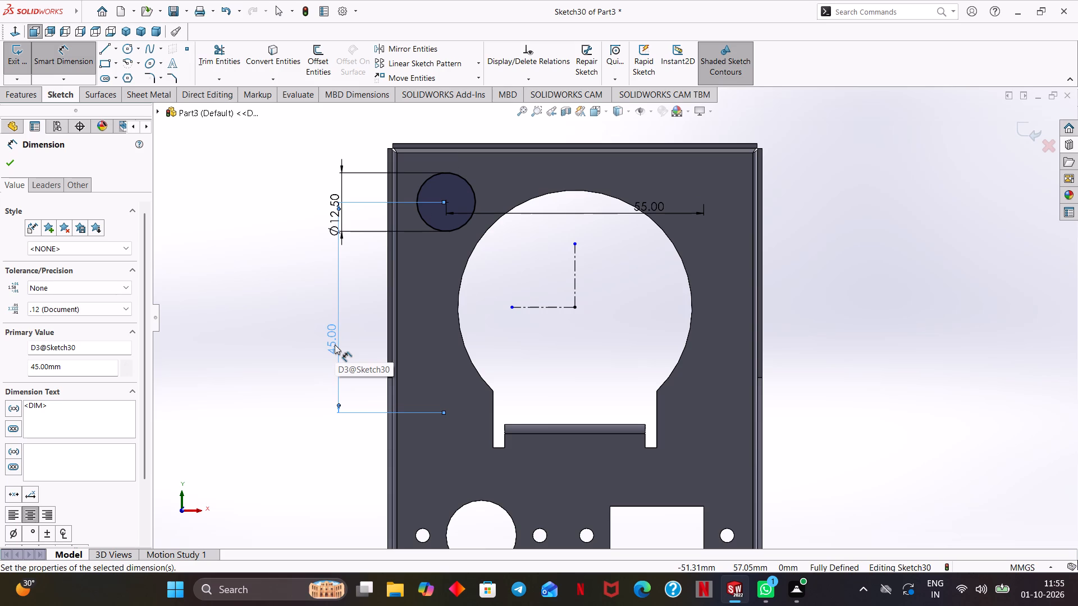
{"action": "left_click", "coordinate": [8, 163]}
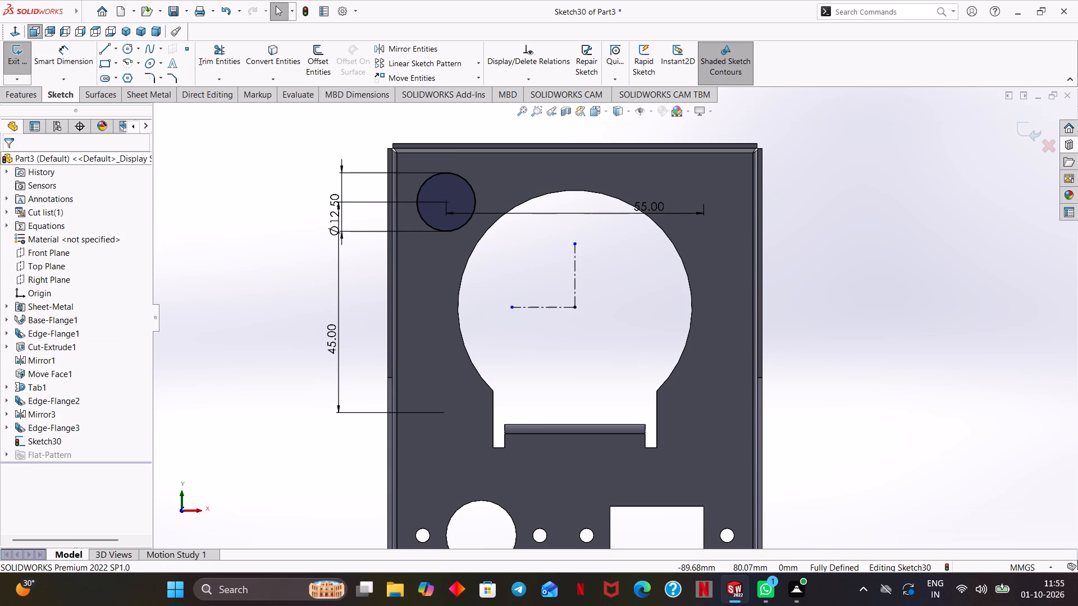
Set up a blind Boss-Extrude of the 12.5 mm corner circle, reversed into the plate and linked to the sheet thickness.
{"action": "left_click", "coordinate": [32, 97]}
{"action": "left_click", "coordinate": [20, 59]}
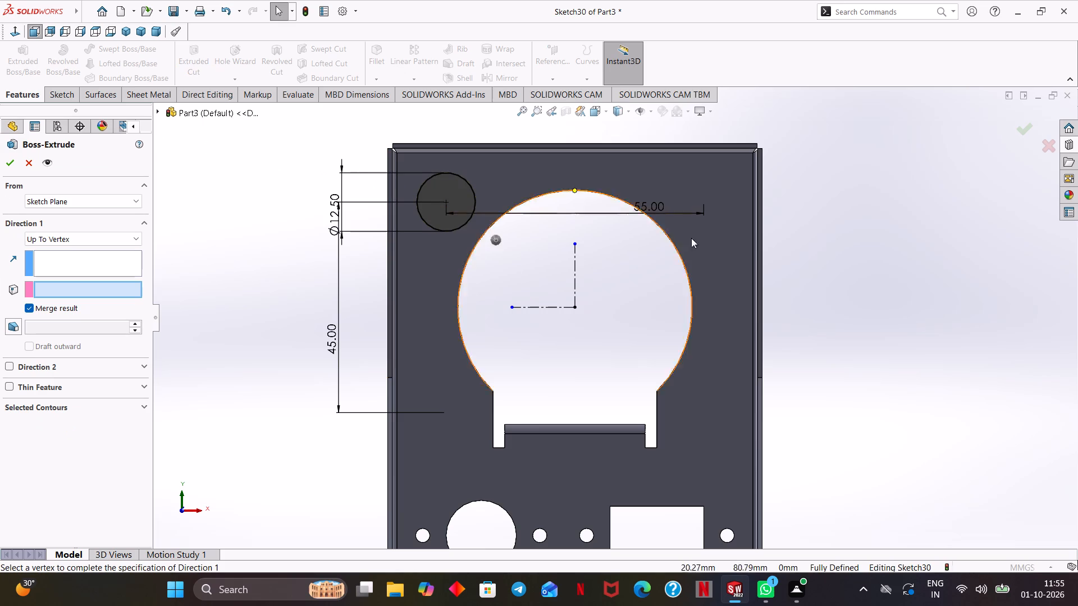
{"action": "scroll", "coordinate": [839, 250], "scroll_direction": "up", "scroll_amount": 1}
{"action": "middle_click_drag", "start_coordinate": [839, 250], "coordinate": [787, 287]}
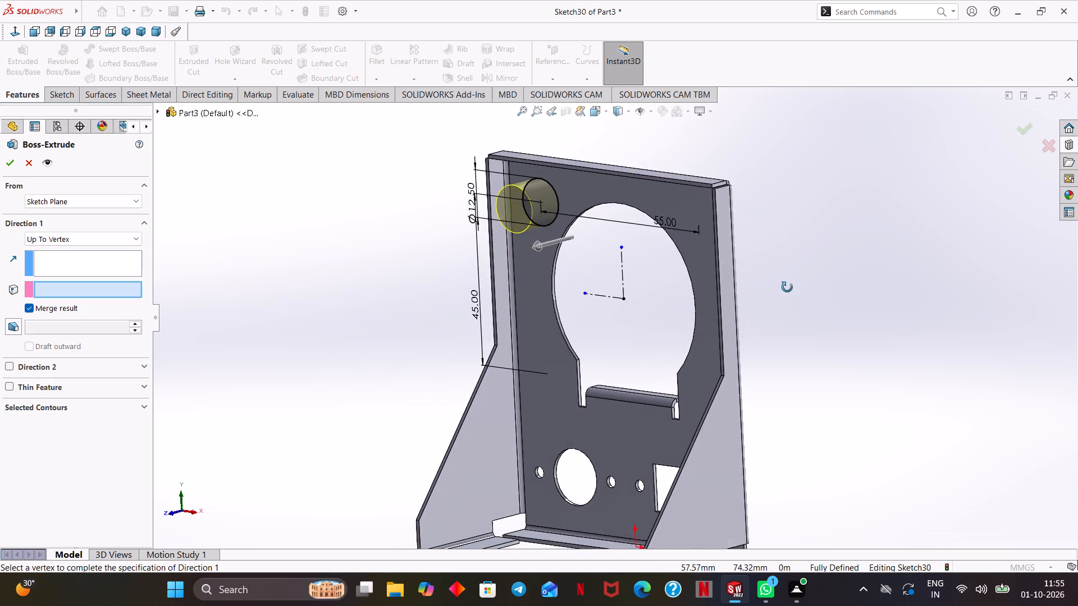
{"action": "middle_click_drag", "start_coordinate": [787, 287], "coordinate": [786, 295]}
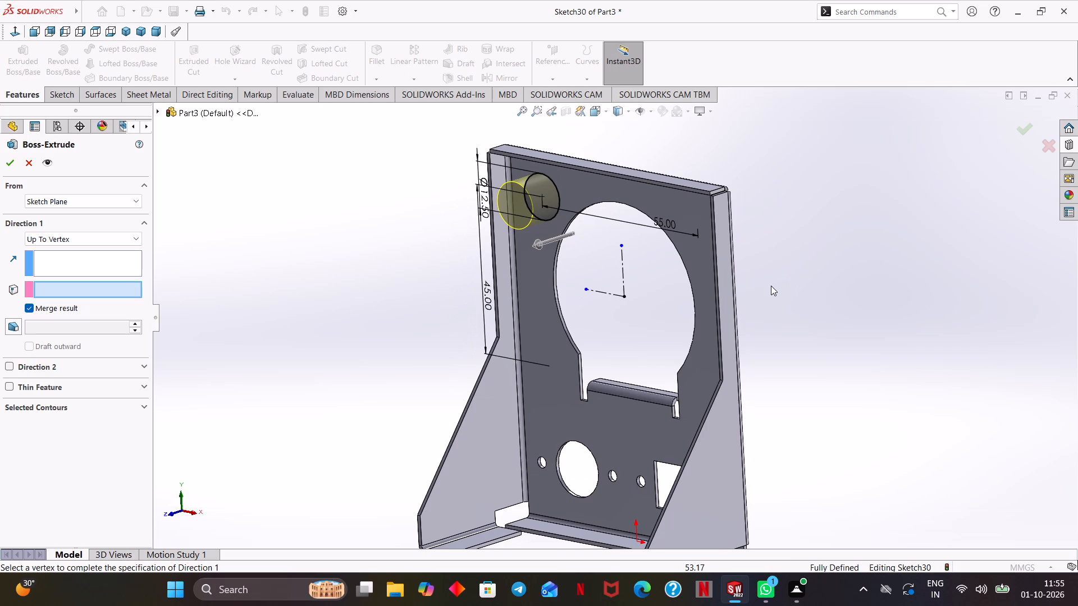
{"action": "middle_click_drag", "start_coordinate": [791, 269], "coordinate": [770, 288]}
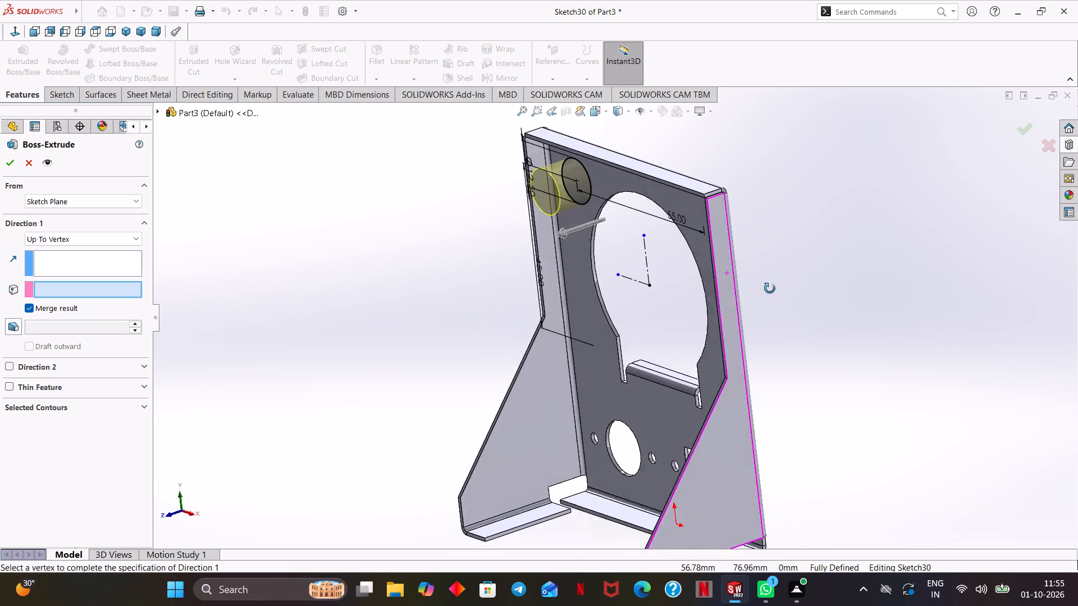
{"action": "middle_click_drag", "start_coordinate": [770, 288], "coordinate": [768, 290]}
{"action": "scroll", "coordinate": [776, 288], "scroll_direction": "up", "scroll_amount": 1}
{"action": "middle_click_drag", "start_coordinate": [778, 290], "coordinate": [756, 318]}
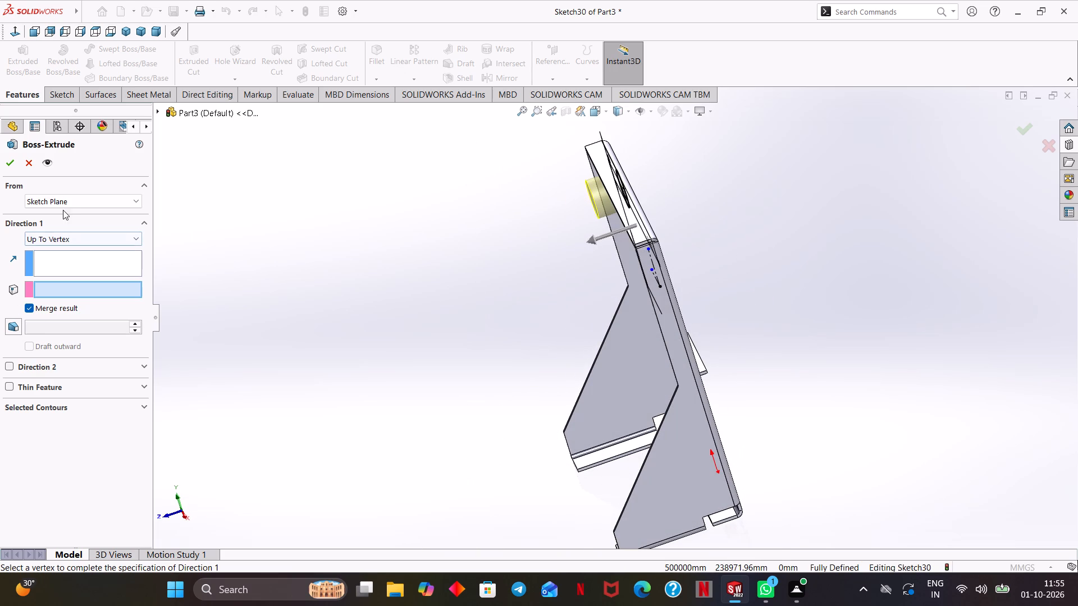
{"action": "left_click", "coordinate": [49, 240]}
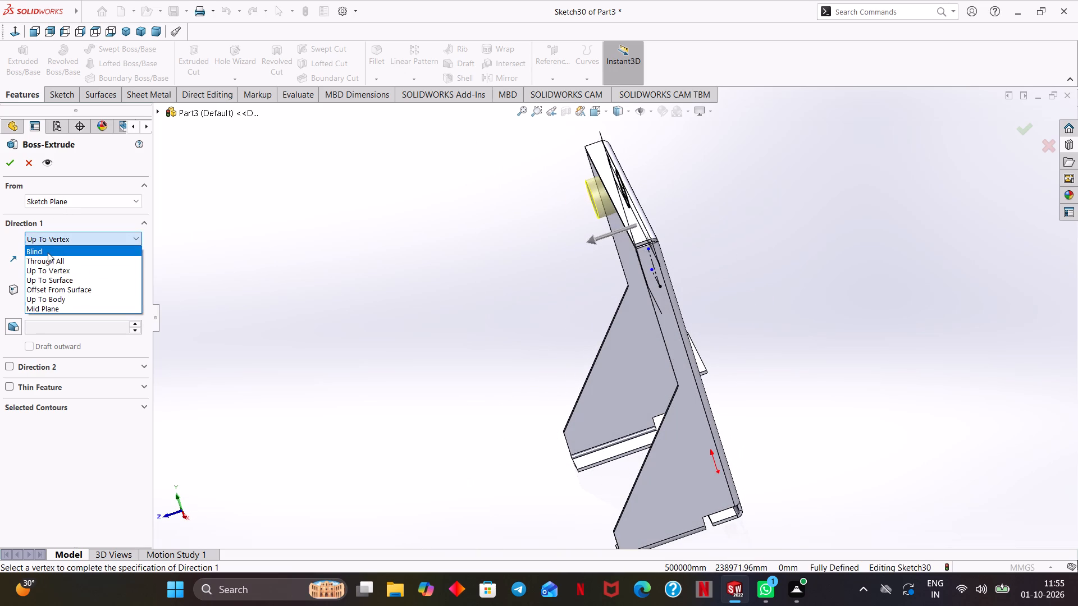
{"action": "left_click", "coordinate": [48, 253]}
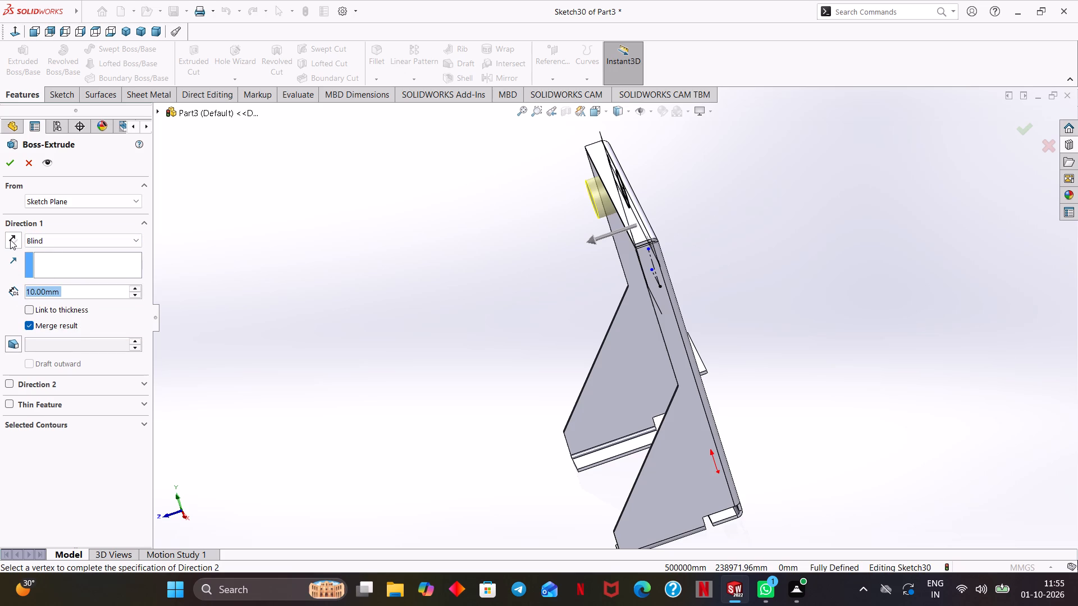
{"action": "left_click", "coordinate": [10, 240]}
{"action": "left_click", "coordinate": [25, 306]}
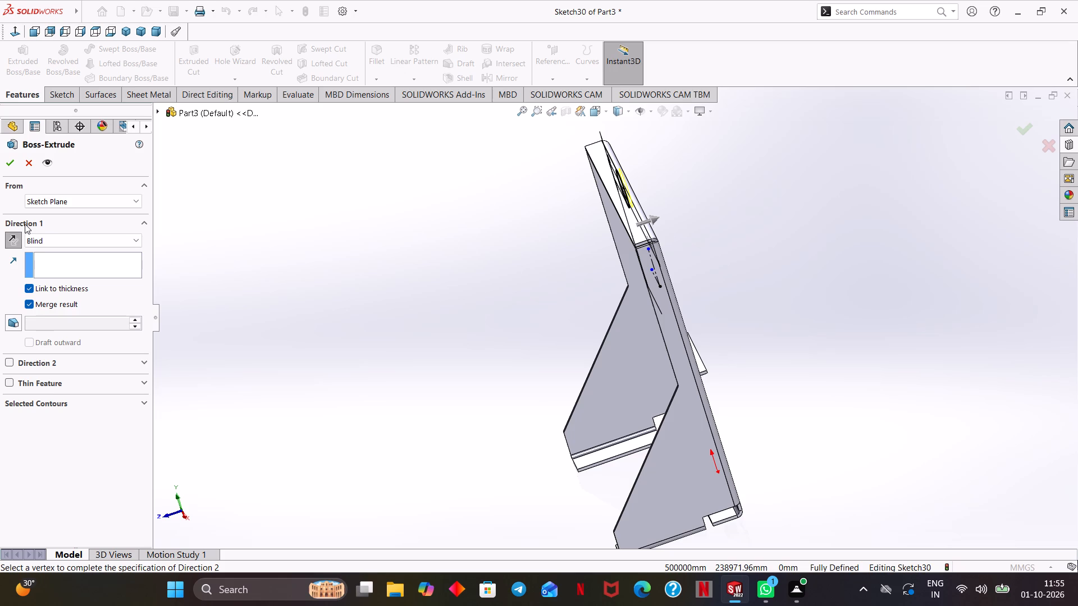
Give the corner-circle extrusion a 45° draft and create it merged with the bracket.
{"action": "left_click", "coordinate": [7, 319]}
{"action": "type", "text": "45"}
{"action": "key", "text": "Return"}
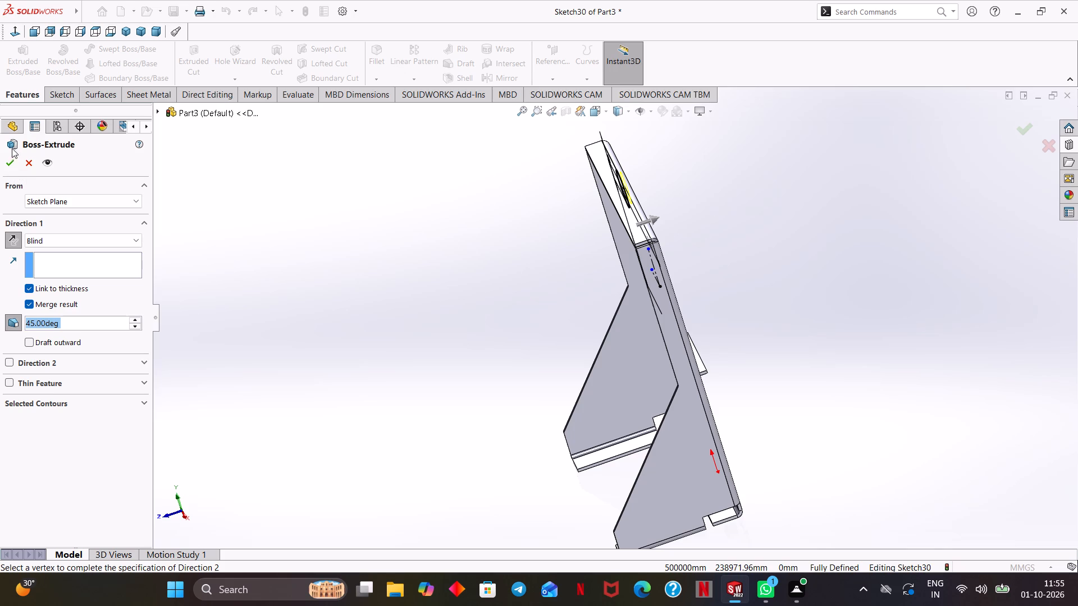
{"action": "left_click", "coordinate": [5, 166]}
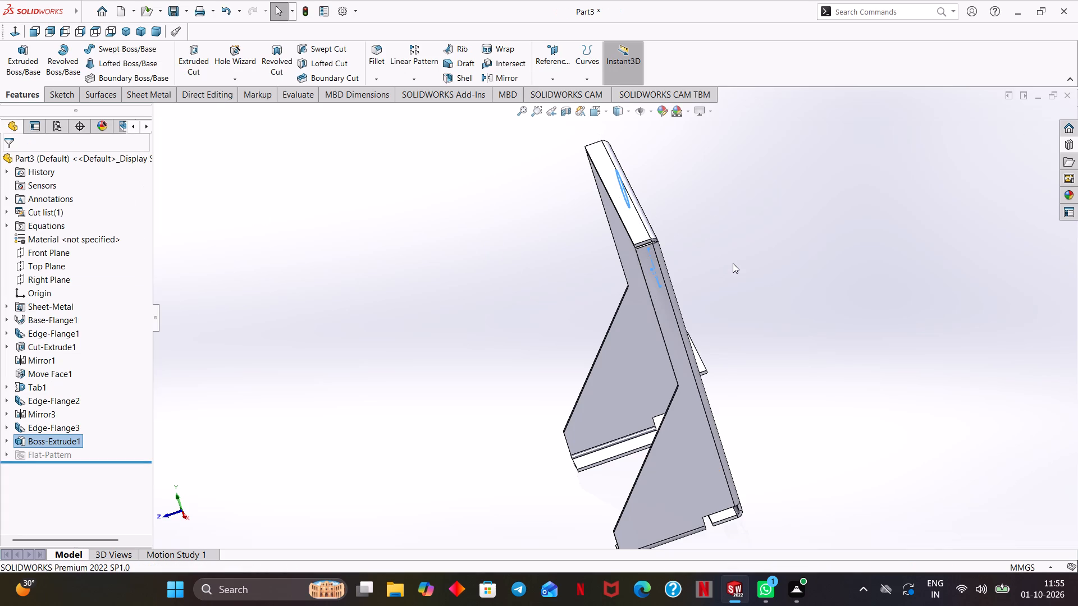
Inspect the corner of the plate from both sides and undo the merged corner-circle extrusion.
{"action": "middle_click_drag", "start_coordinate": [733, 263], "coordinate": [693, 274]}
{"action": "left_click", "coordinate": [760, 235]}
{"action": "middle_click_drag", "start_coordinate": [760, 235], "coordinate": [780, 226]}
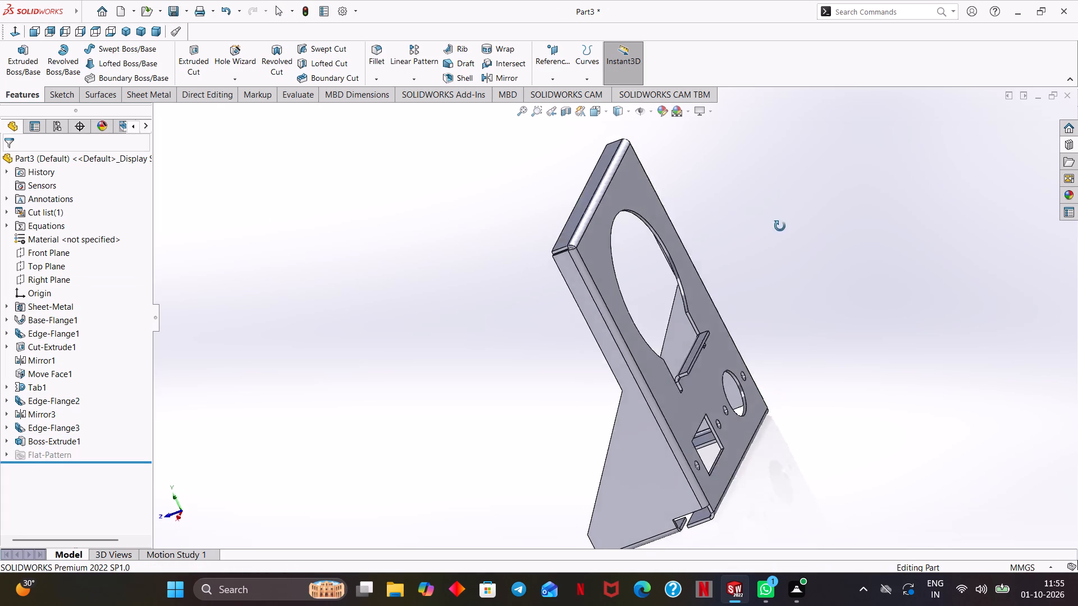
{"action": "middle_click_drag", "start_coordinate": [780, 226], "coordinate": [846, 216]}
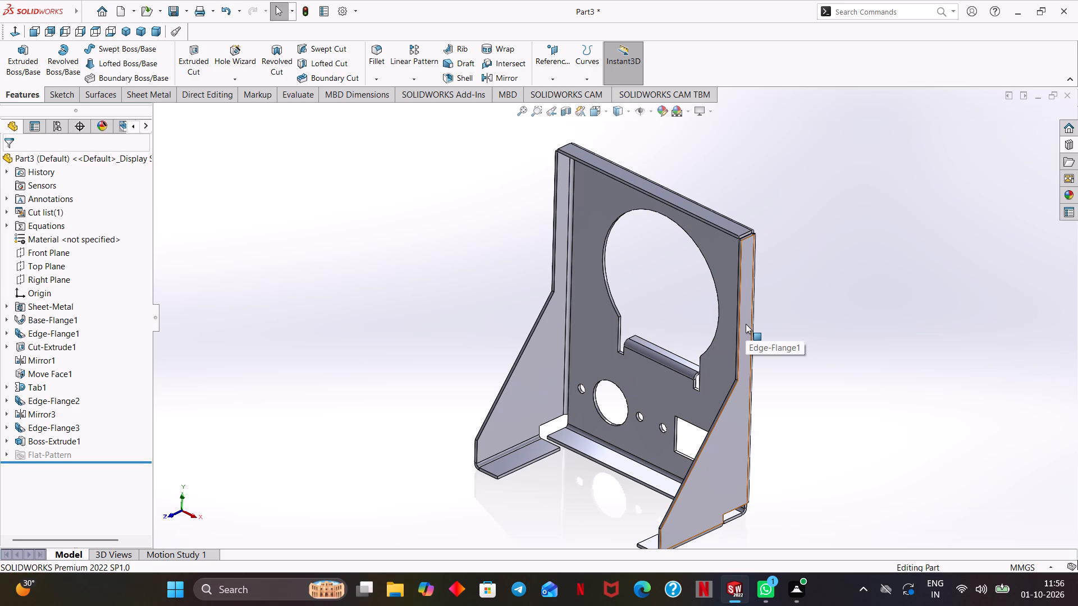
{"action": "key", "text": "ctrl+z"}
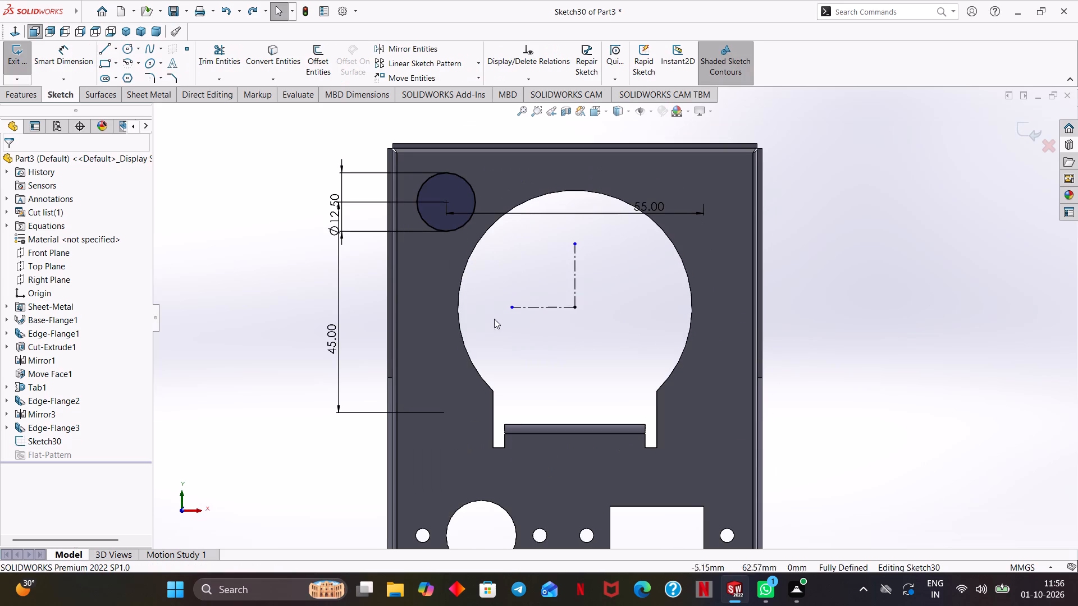
Extrude the corner circle blind into the plate, linked to thickness, with 45° draft and as a separate, unmerged body.
{"action": "left_click", "coordinate": [31, 93]}
{"action": "left_click", "coordinate": [24, 62]}
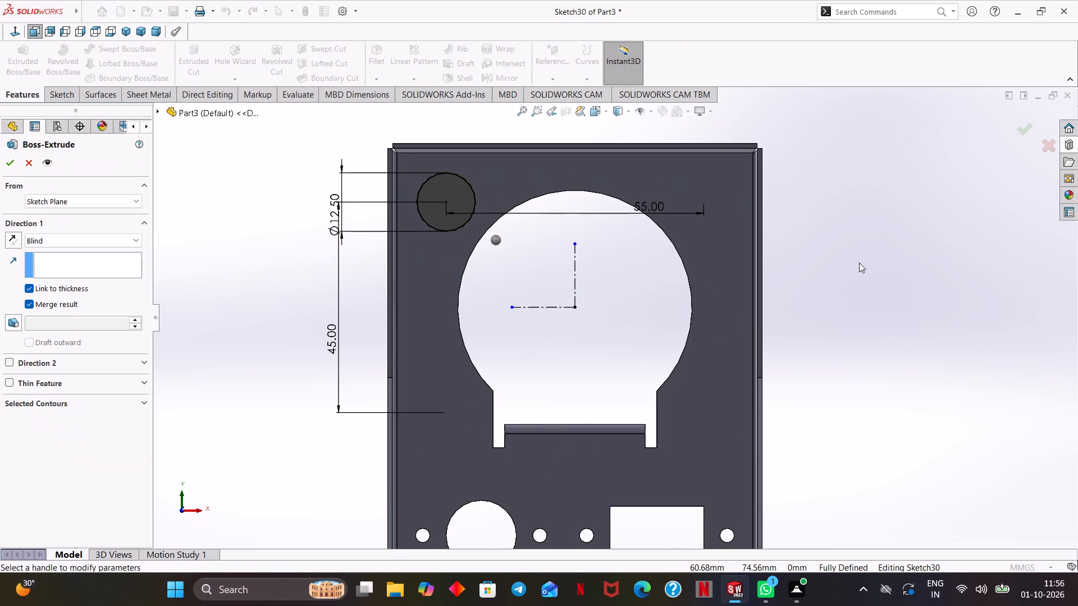
{"action": "middle_click_drag", "start_coordinate": [856, 269], "coordinate": [758, 330]}
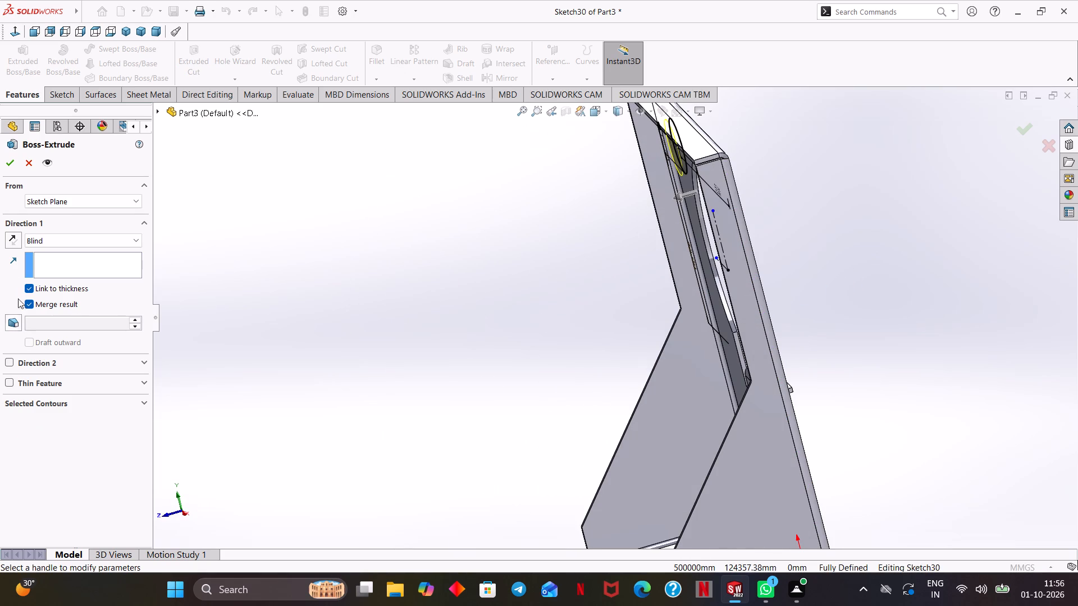
{"action": "left_click", "coordinate": [11, 234]}
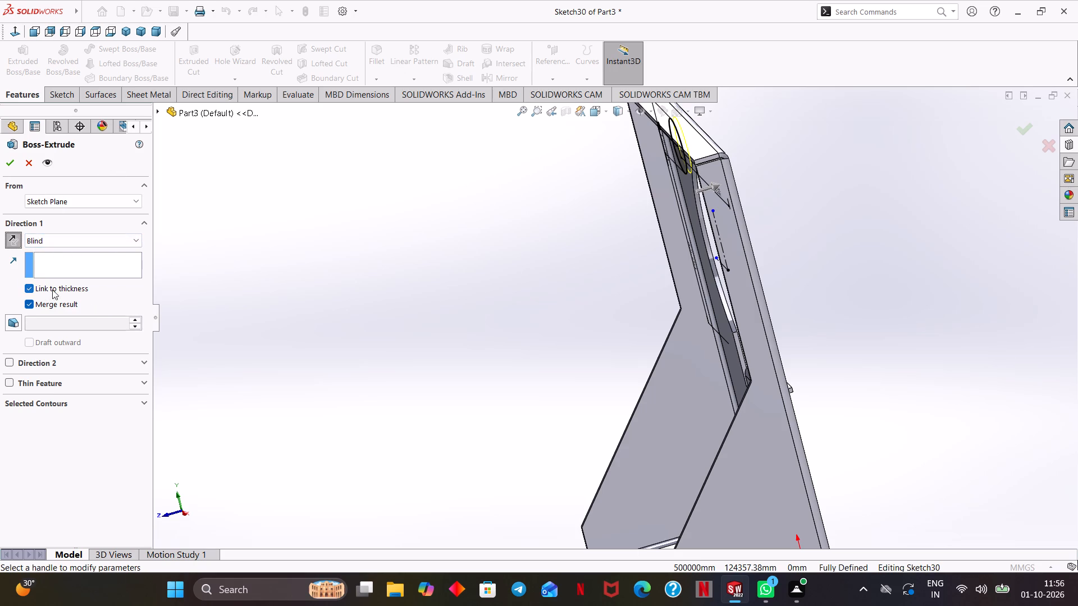
{"action": "middle_click_drag", "start_coordinate": [174, 273], "coordinate": [185, 288]}
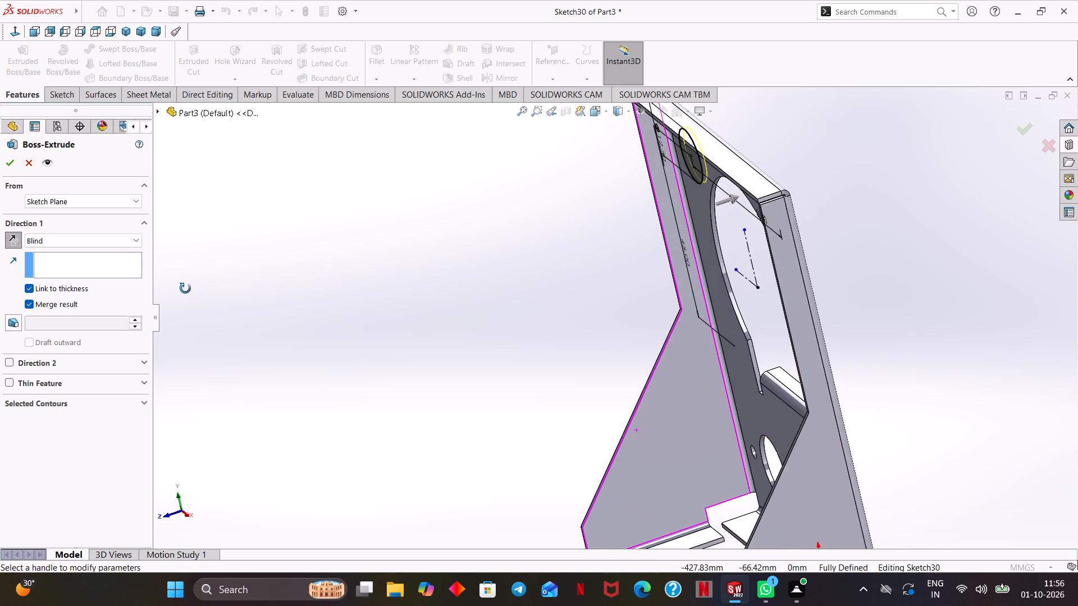
{"action": "middle_click_drag", "start_coordinate": [185, 288], "coordinate": [180, 279]}
{"action": "left_click", "coordinate": [10, 322]}
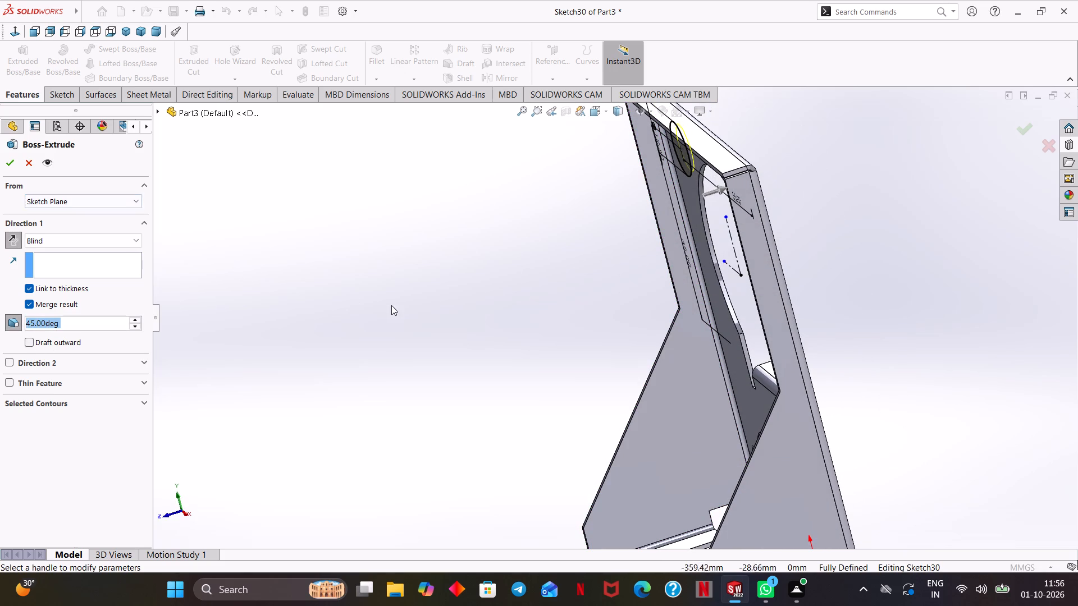
{"action": "middle_click_drag", "start_coordinate": [367, 324], "coordinate": [405, 314]}
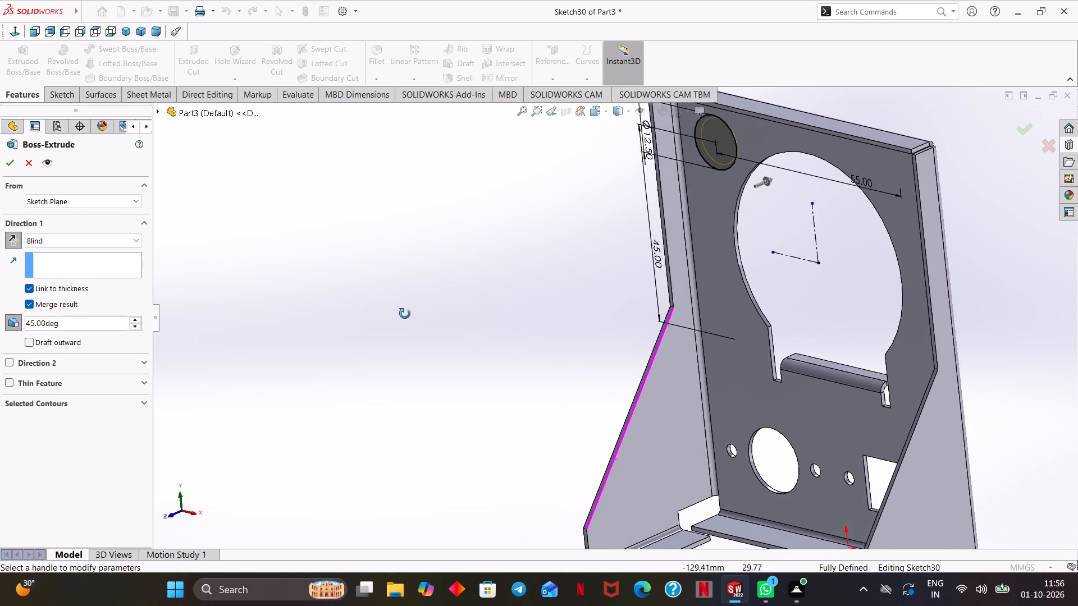
{"action": "middle_click_drag", "start_coordinate": [405, 314], "coordinate": [404, 315]}
{"action": "scroll", "coordinate": [440, 302], "scroll_direction": "up", "scroll_amount": 1}
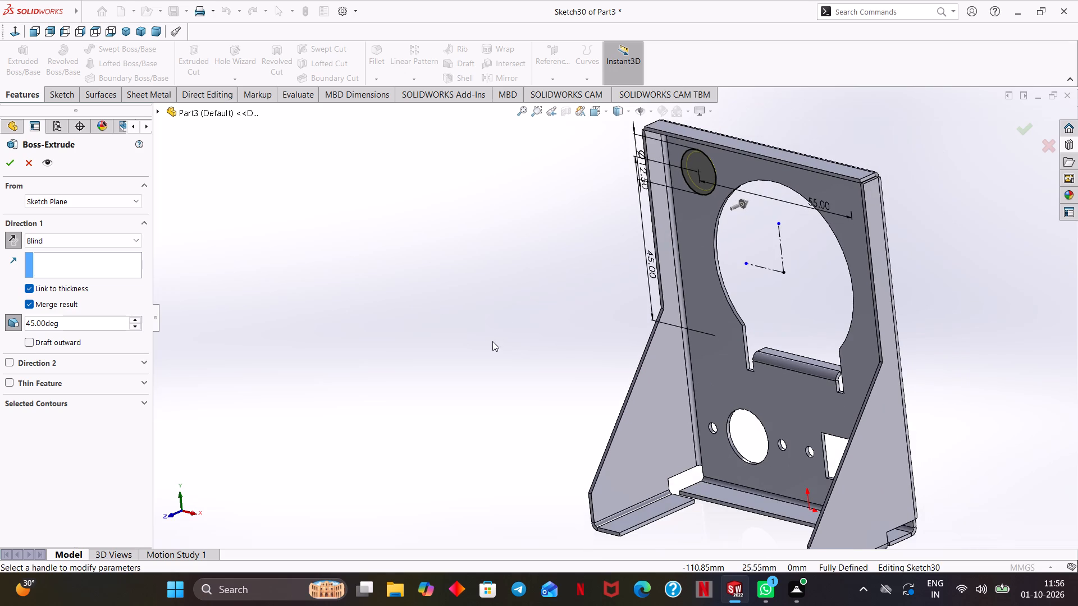
{"action": "middle_click_drag", "start_coordinate": [496, 339], "coordinate": [455, 353], "text": "ctrl"}
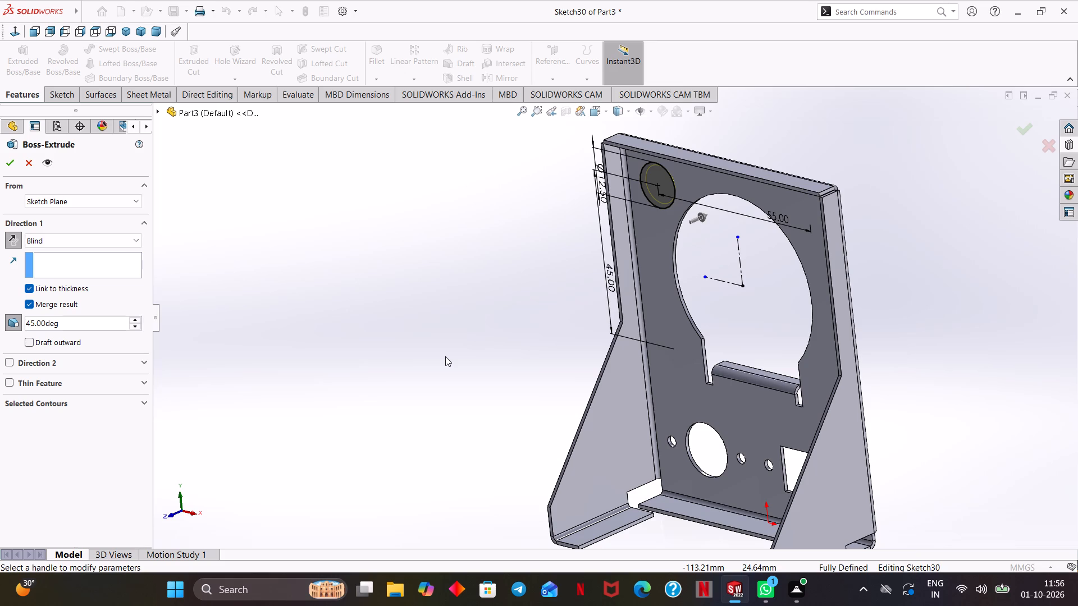
{"action": "left_click", "coordinate": [71, 306]}
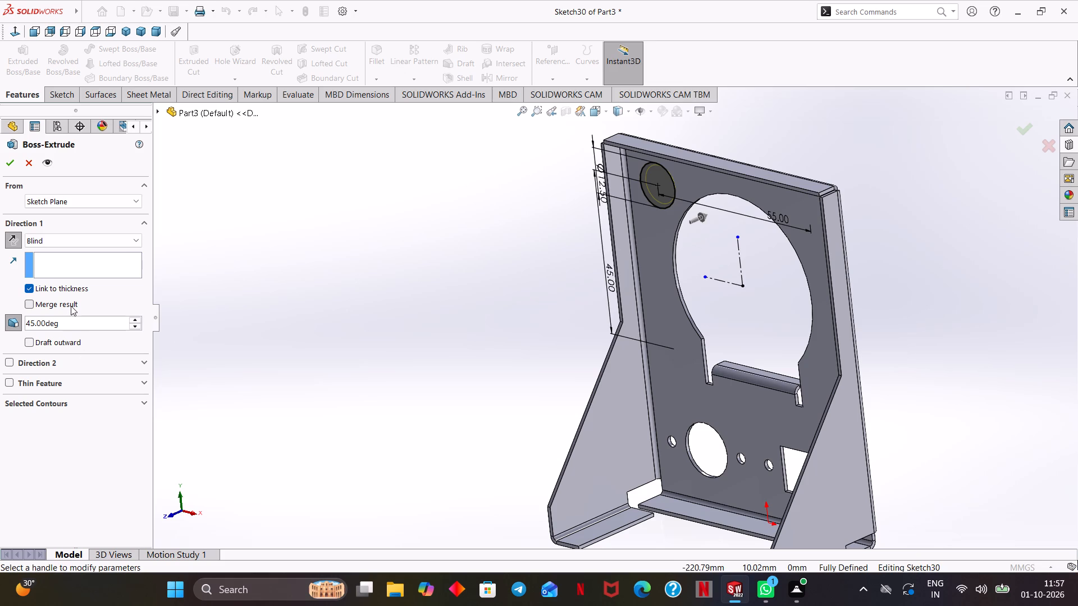
{"action": "left_click", "coordinate": [7, 168]}
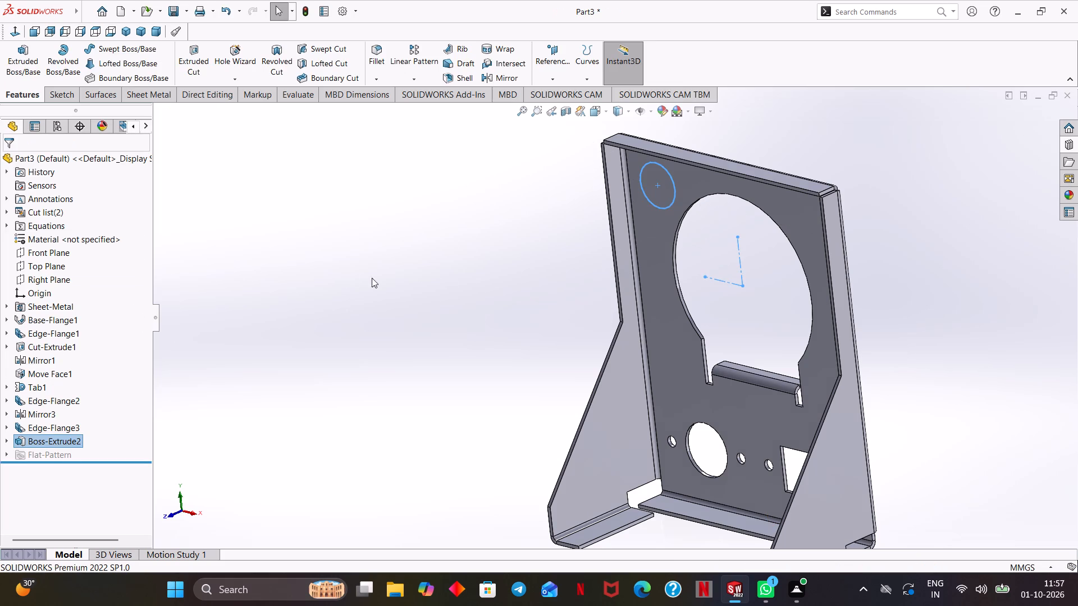
Expand the cut list, isolate all of its bodies, and exit the isolation.
{"action": "left_click", "coordinate": [511, 283]}
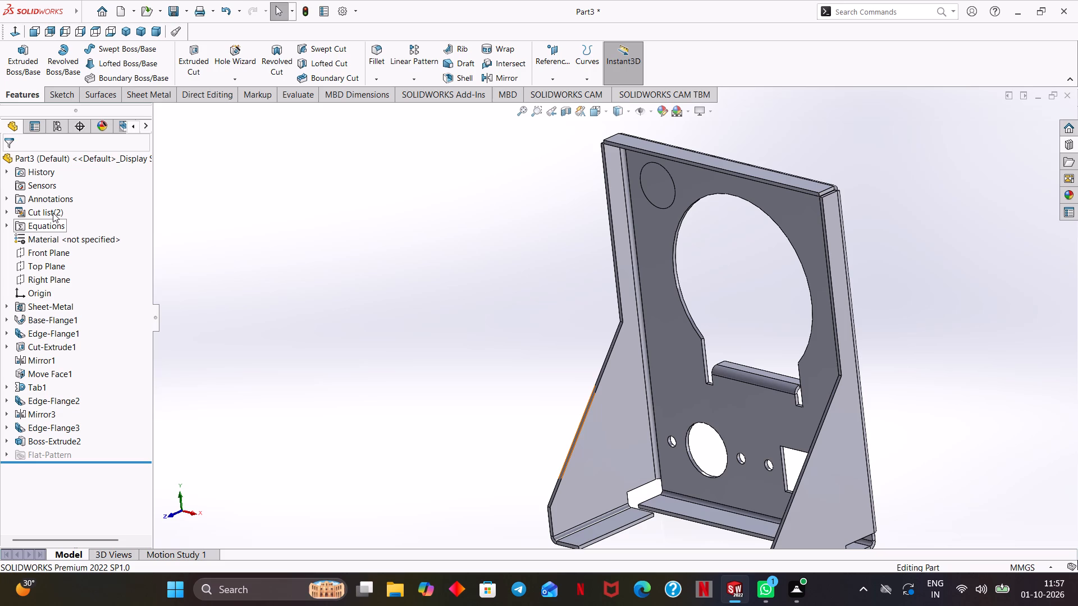
{"action": "left_click", "coordinate": [46, 212]}
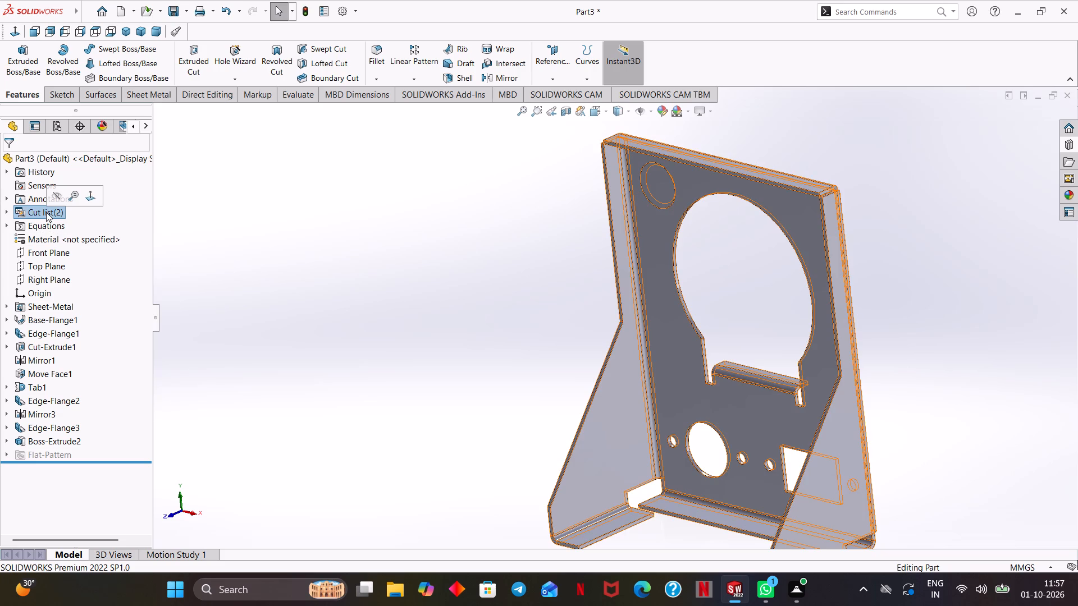
{"action": "left_click", "coordinate": [5, 213]}
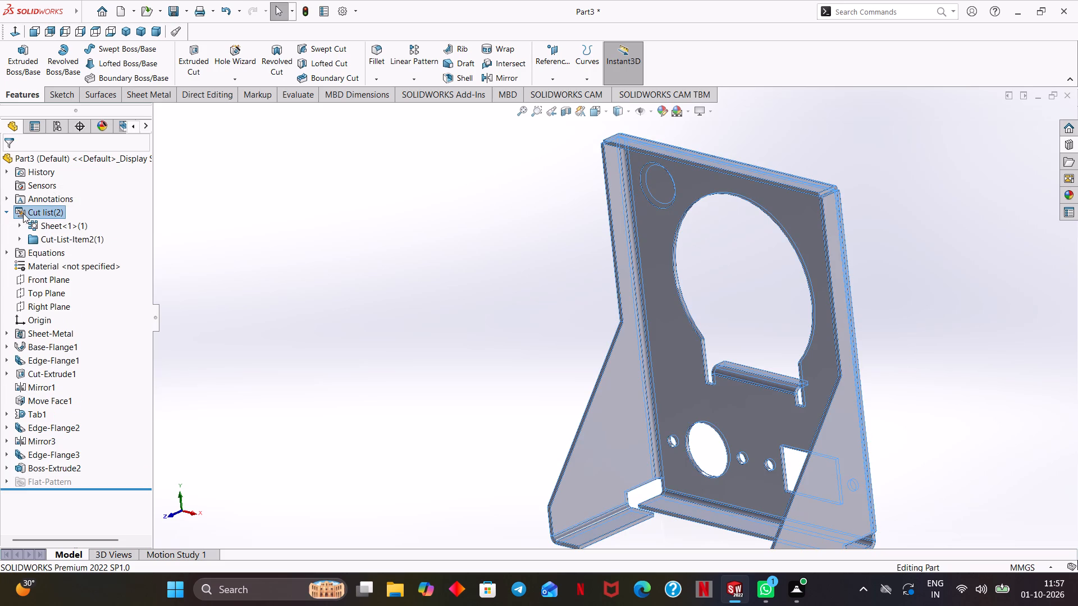
{"action": "left_click", "coordinate": [48, 212]}
{"action": "right_click", "coordinate": [48, 210]}
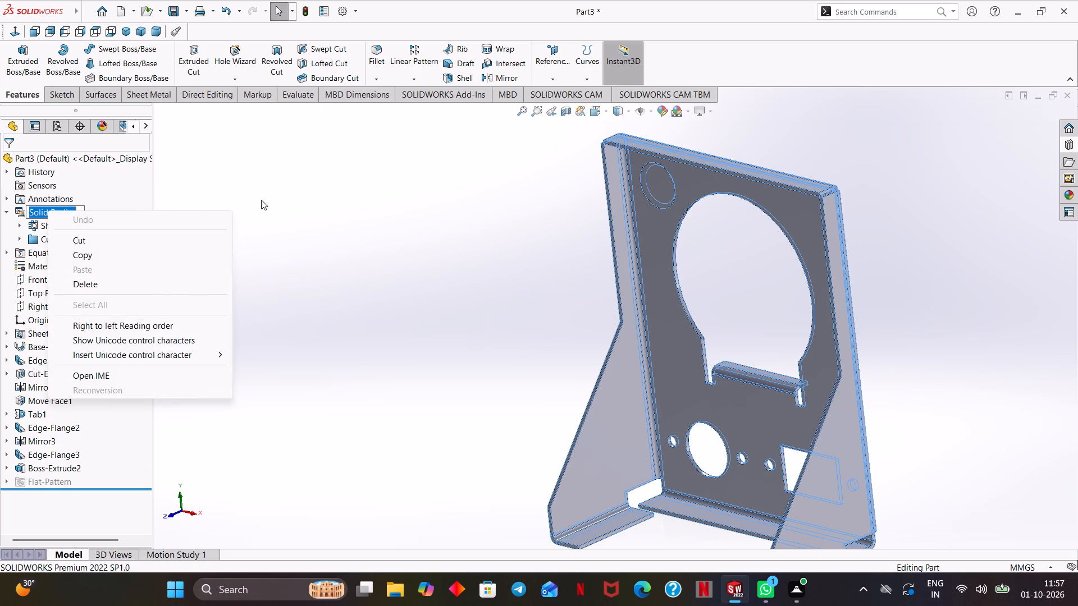
{"action": "left_click", "coordinate": [269, 200]}
{"action": "right_click", "coordinate": [40, 210]}
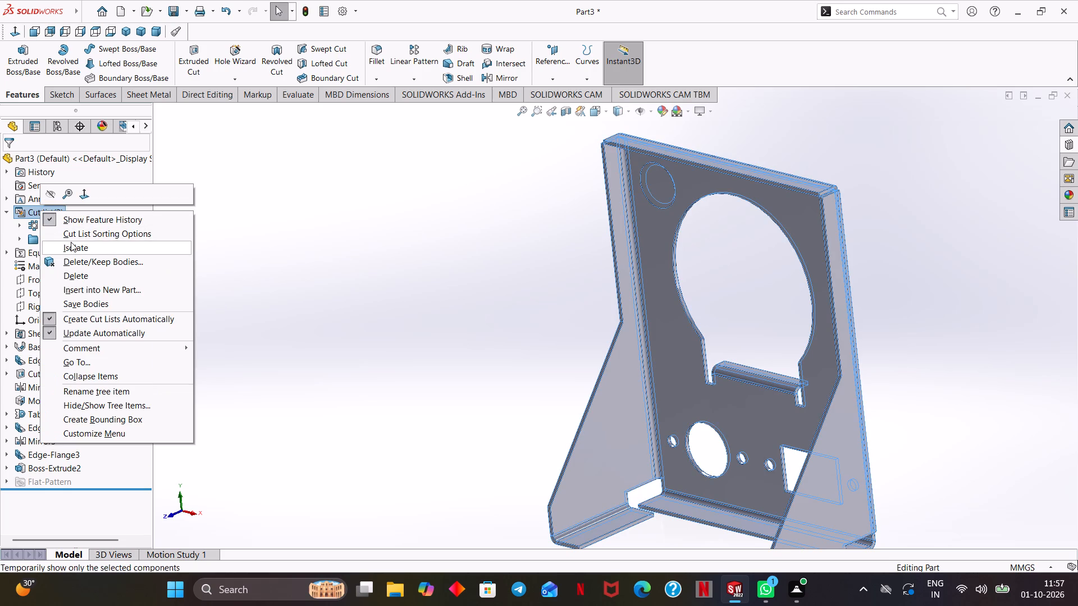
{"action": "left_click", "coordinate": [71, 242]}
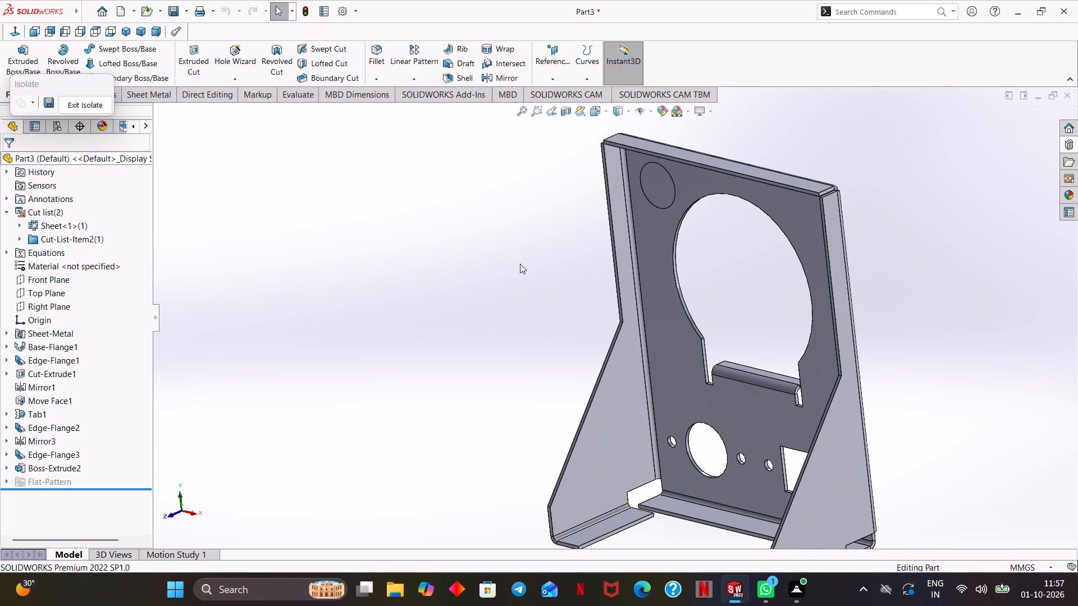
{"action": "left_click", "coordinate": [495, 274]}
{"action": "left_click", "coordinate": [93, 105]}
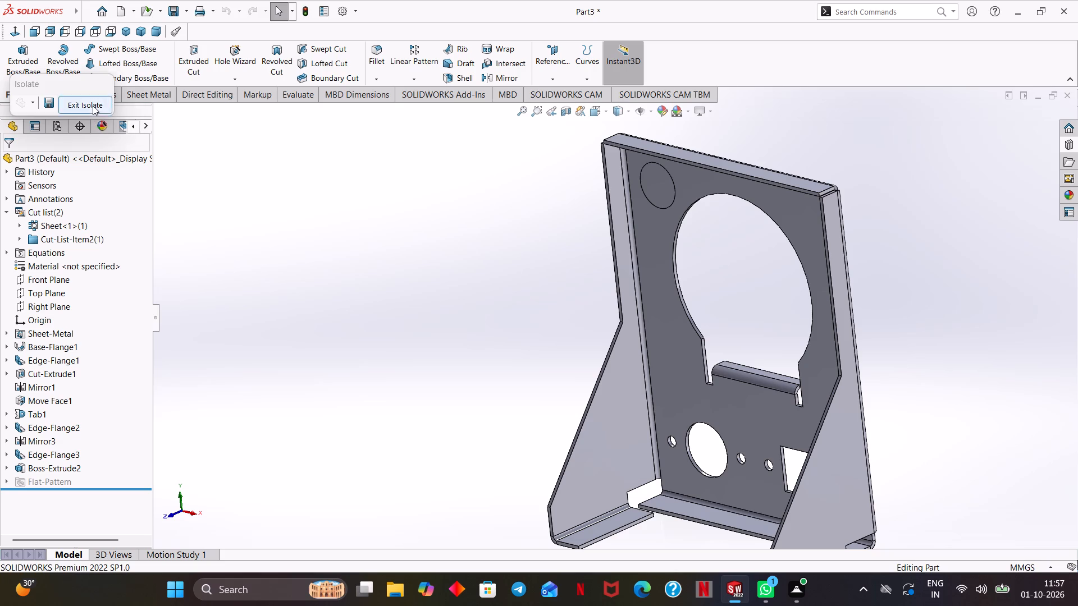
Isolate the corner disc body, Cut-List-Item2, to examine it on its own.
{"action": "left_click", "coordinate": [47, 237]}
{"action": "right_click", "coordinate": [47, 237]}
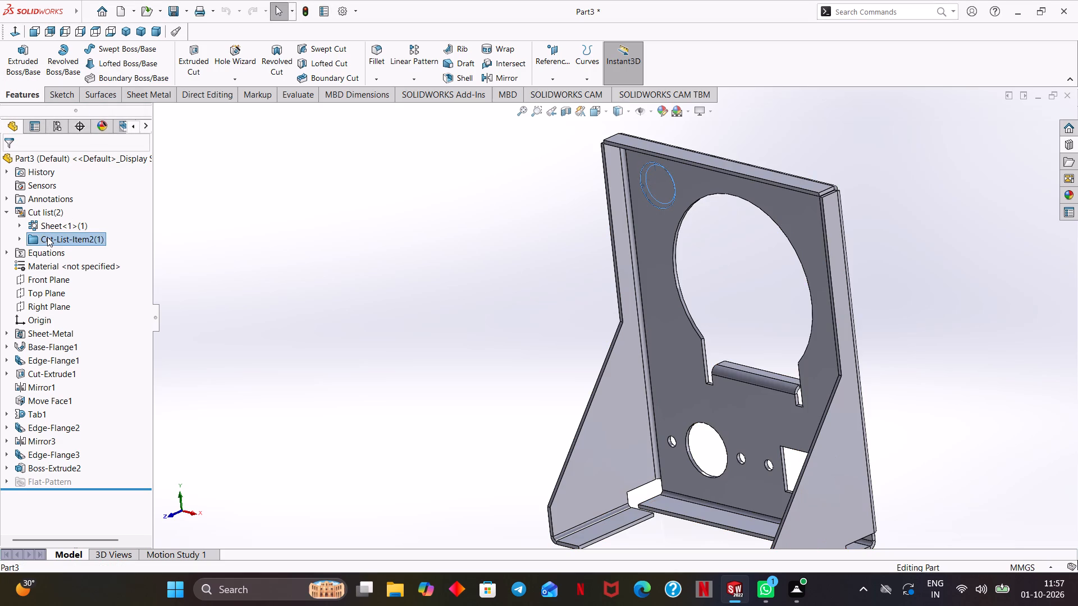
{"action": "left_click", "coordinate": [72, 271]}
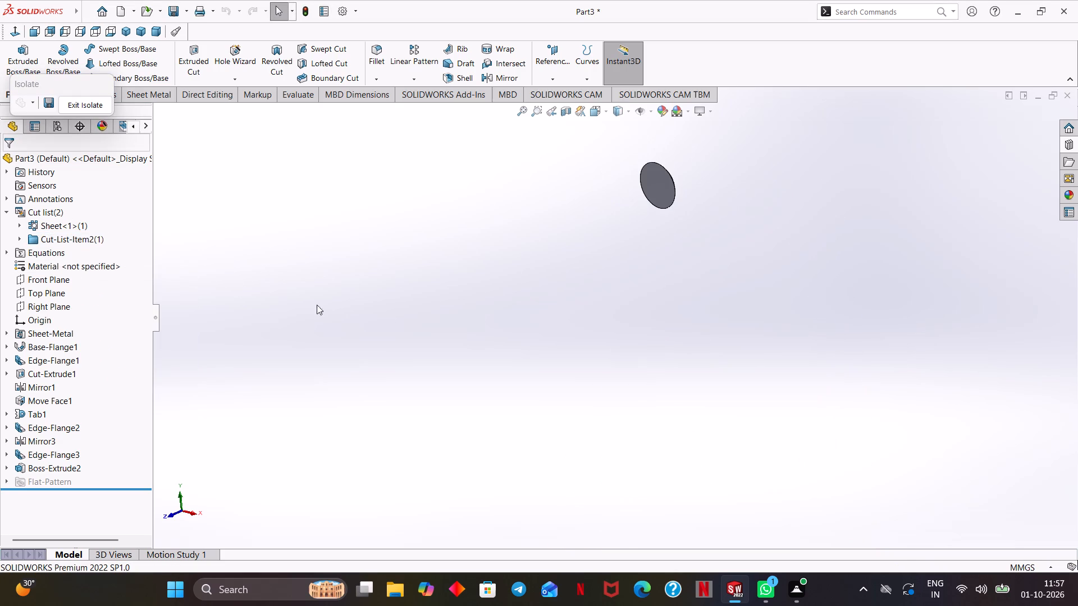
{"action": "middle_click_drag", "start_coordinate": [647, 296], "coordinate": [593, 368], "text": "ctrl"}
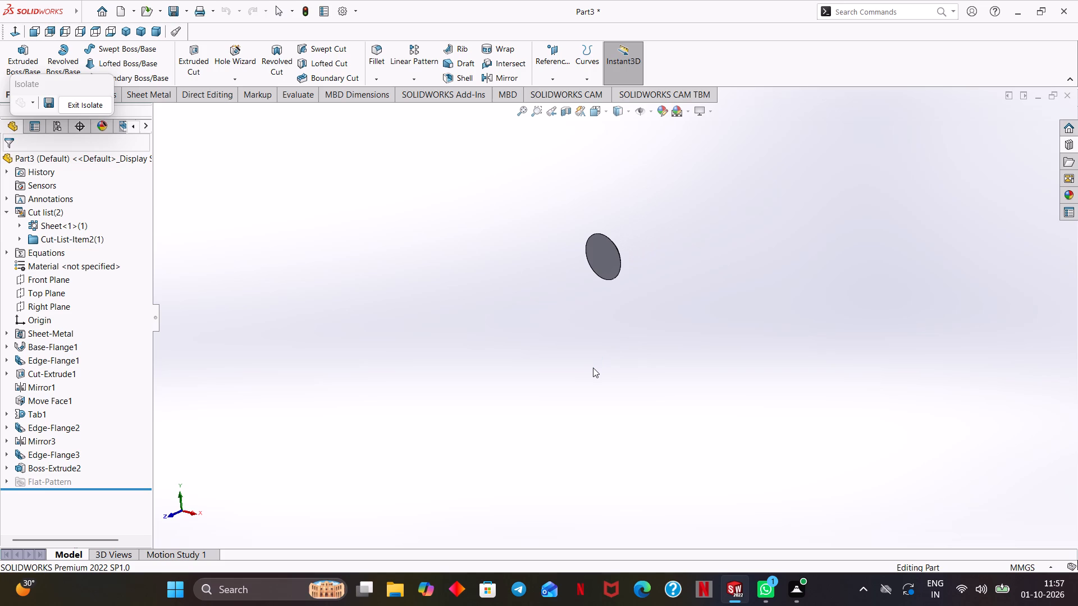
{"action": "scroll", "coordinate": [581, 372], "scroll_direction": "down", "scroll_amount": 1}
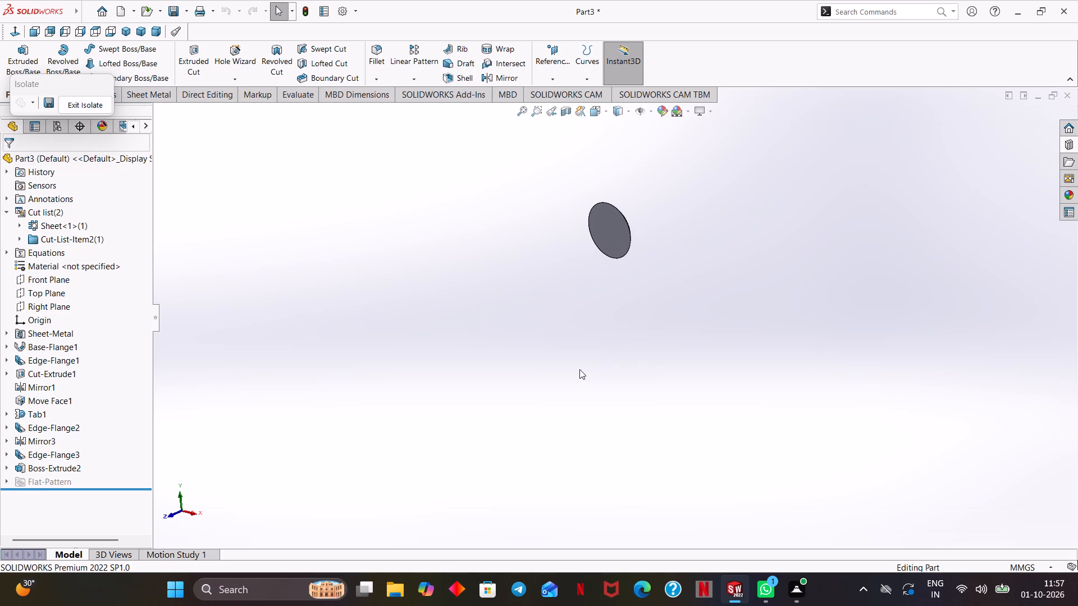
Sketch a circle about 10 mm in radius on the isolated disc's larger flat face, concentric with the disc.
{"action": "scroll", "coordinate": [645, 320], "scroll_direction": "down", "scroll_amount": 2}
{"action": "middle_click_drag", "start_coordinate": [636, 312], "coordinate": [575, 374], "text": "ctrl"}
{"action": "left_click", "coordinate": [532, 251]}
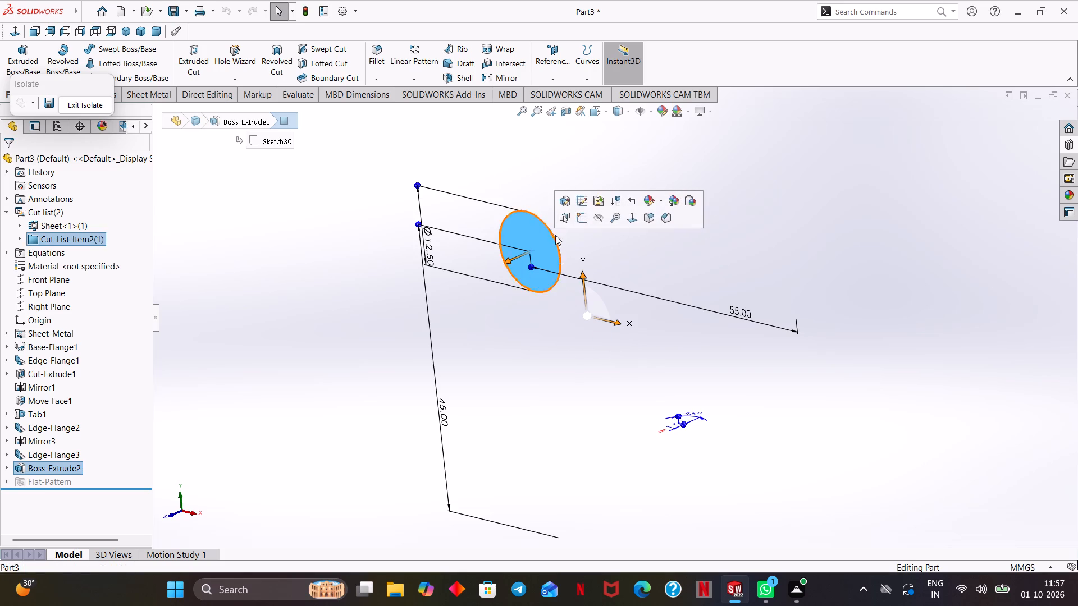
{"action": "left_click", "coordinate": [579, 218]}
{"action": "scroll", "coordinate": [620, 277], "scroll_direction": "up", "scroll_amount": 2}
{"action": "middle_click_drag", "start_coordinate": [672, 309], "coordinate": [675, 359], "text": "ctrl"}
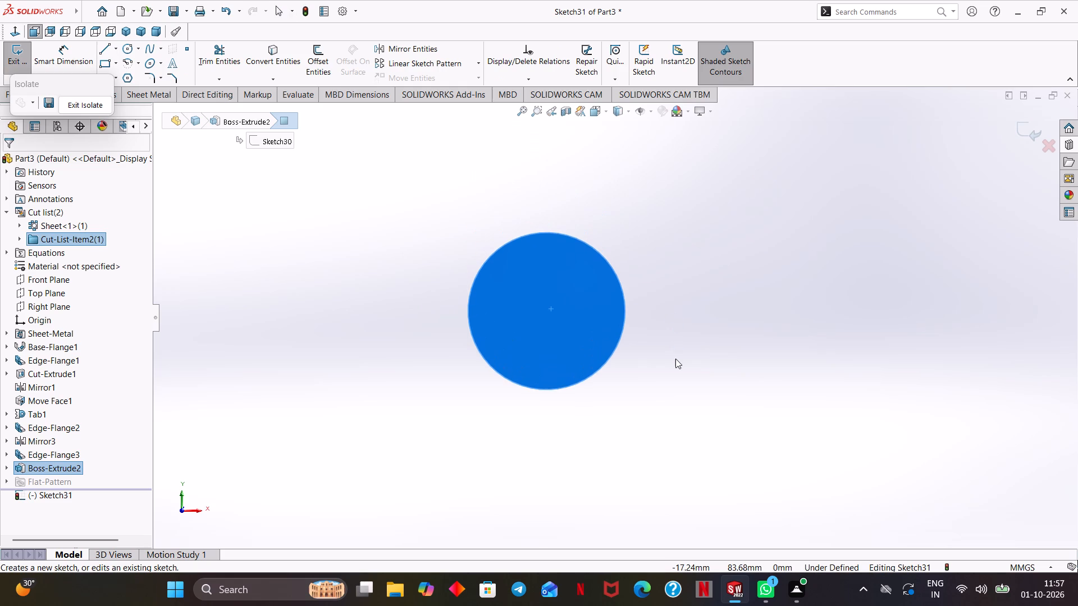
{"action": "left_click", "coordinate": [127, 50]}
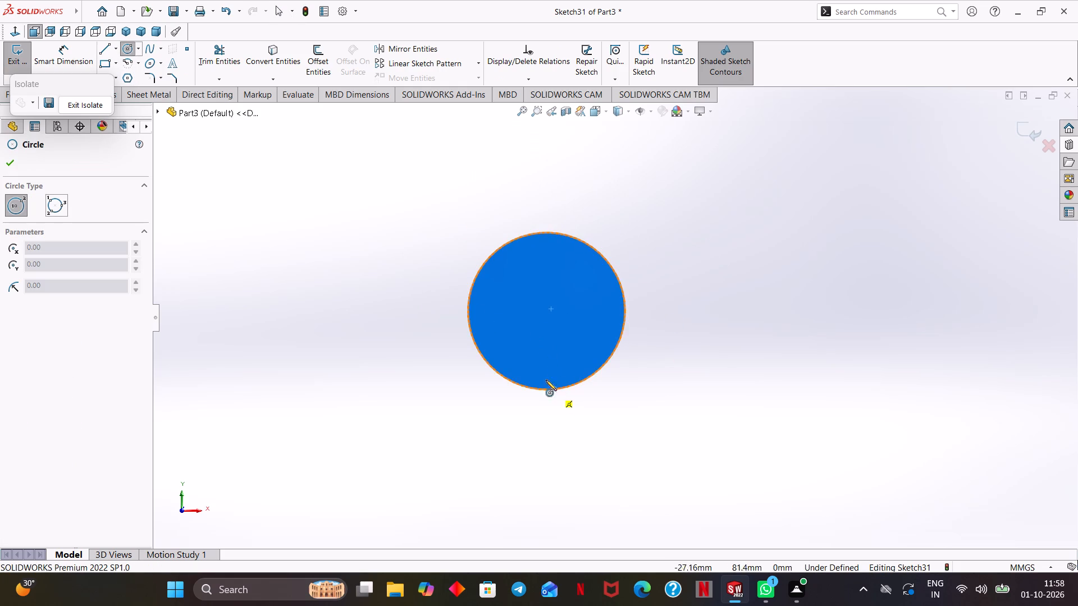
{"action": "left_click", "coordinate": [547, 310]}
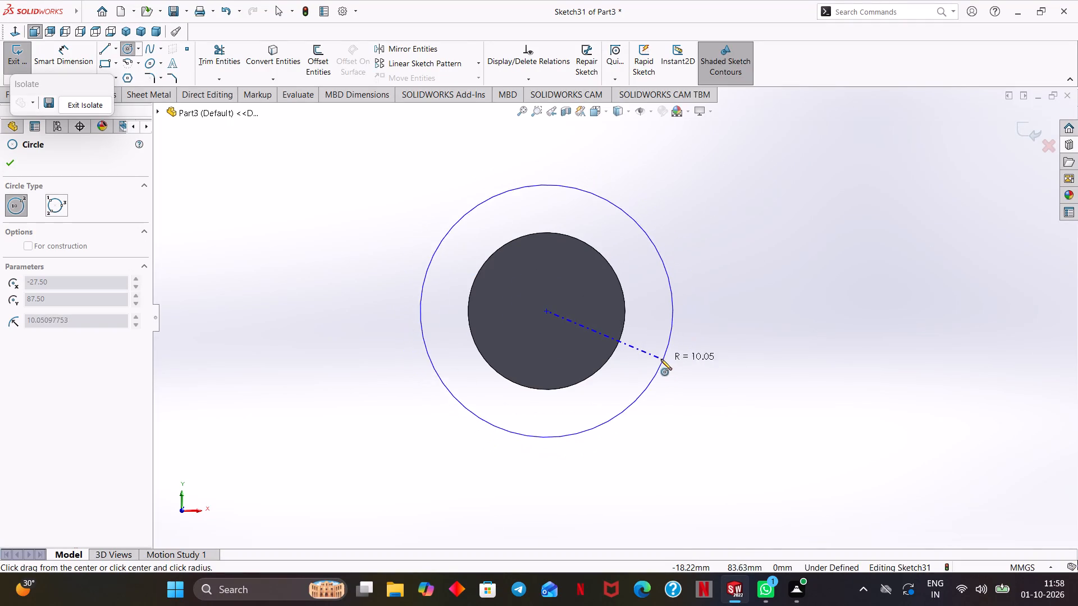
{"action": "left_click", "coordinate": [672, 355]}
Dimension the new circle's diameter as 18 mm.
{"action": "left_click", "coordinate": [71, 51]}
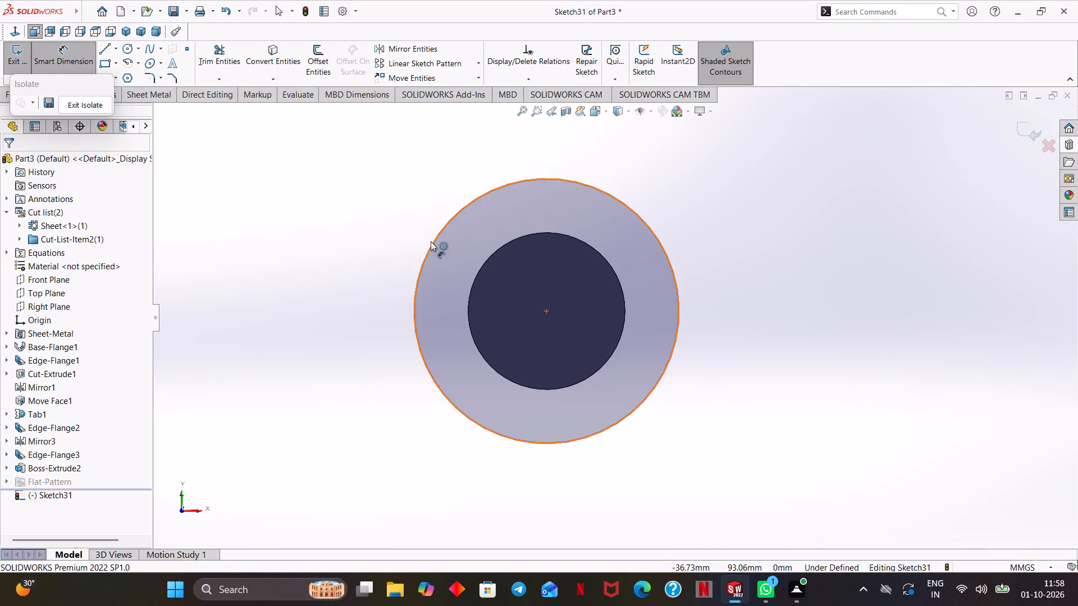
{"action": "left_click", "coordinate": [434, 244]}
{"action": "left_click", "coordinate": [378, 251]}
{"action": "type", "text": "18"}
{"action": "key", "text": "Return"}
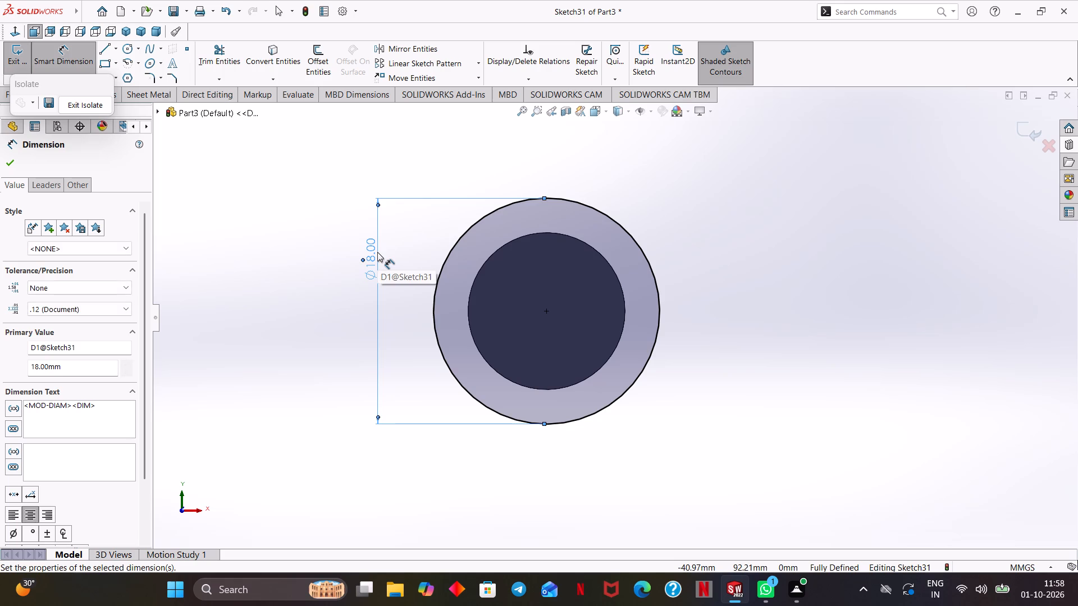
{"action": "left_click", "coordinate": [6, 169]}
{"action": "left_click", "coordinate": [775, 217]}
Extrude the 18 mm circle blind away from the tapered disc, linked to thickness and with merged result.
{"action": "middle_click_drag", "start_coordinate": [789, 249], "coordinate": [713, 282]}
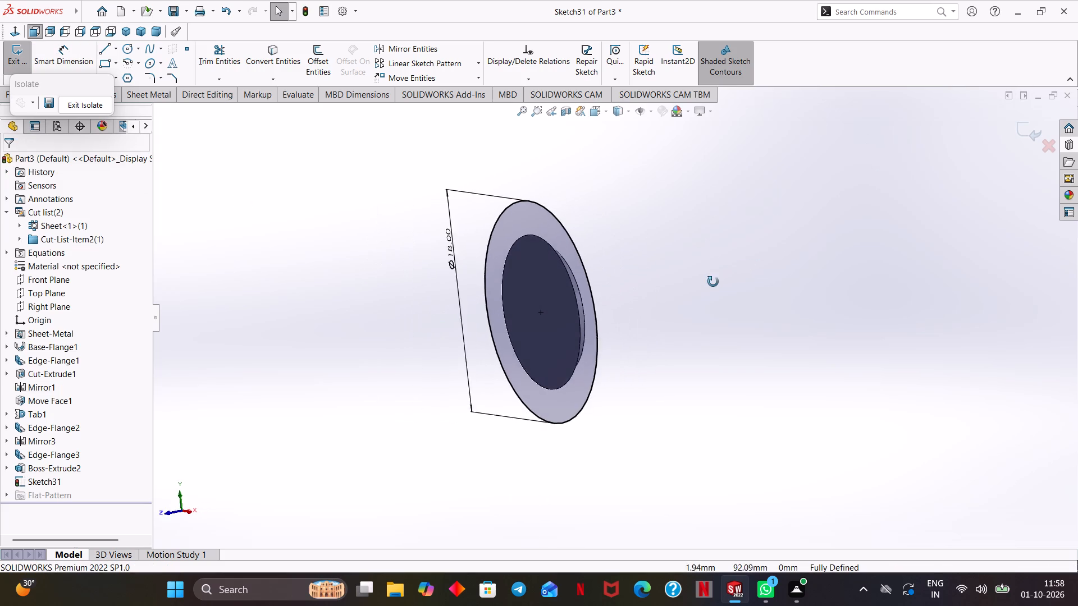
{"action": "middle_click_drag", "start_coordinate": [713, 282], "coordinate": [655, 307]}
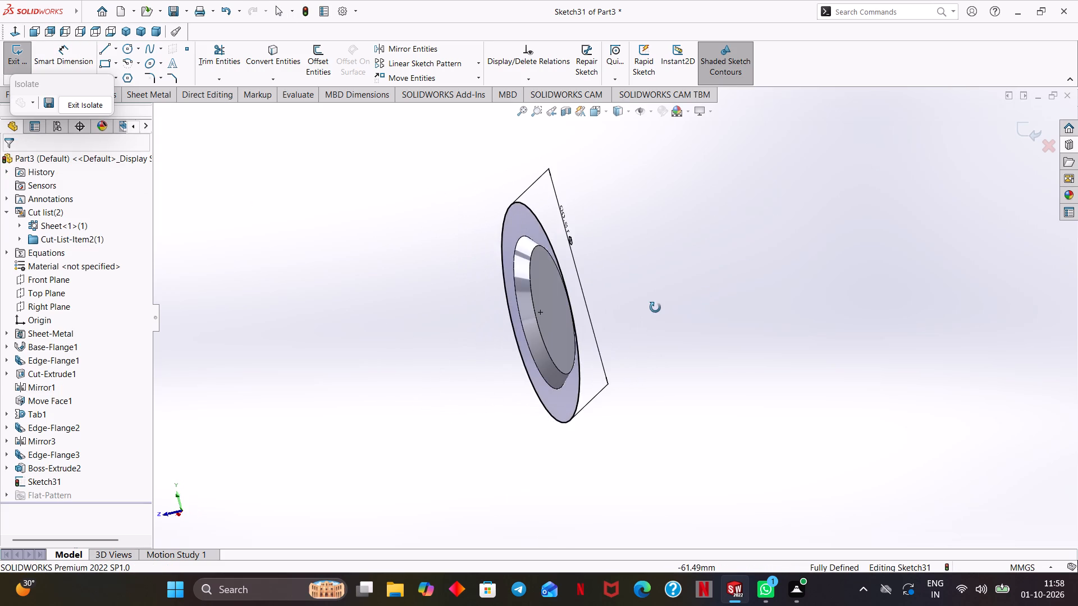
{"action": "middle_click_drag", "start_coordinate": [655, 307], "coordinate": [733, 272]}
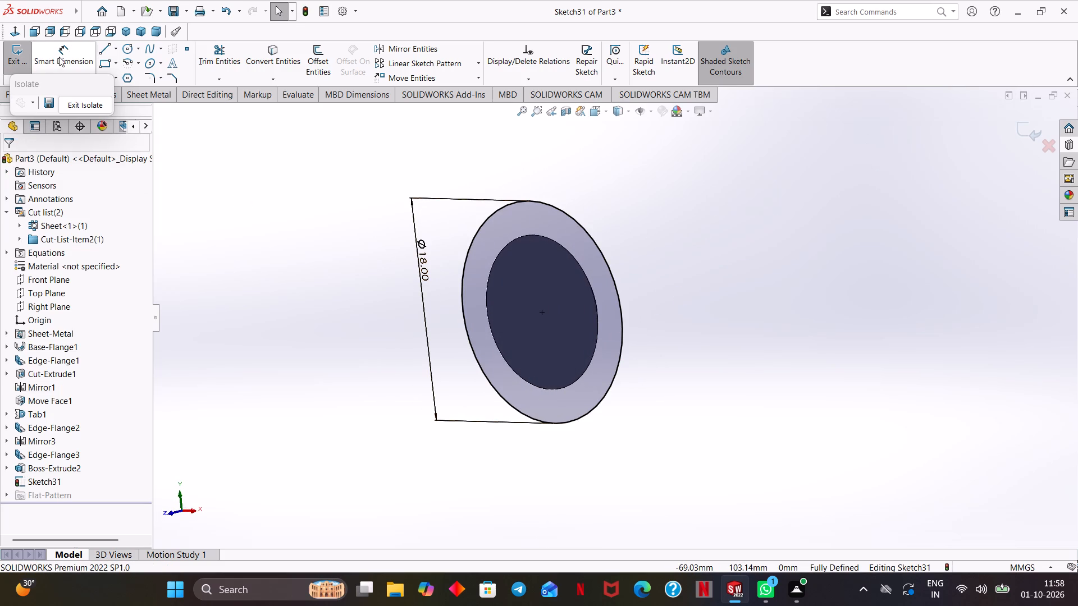
{"action": "left_click_drag", "start_coordinate": [50, 77], "coordinate": [240, 126]}
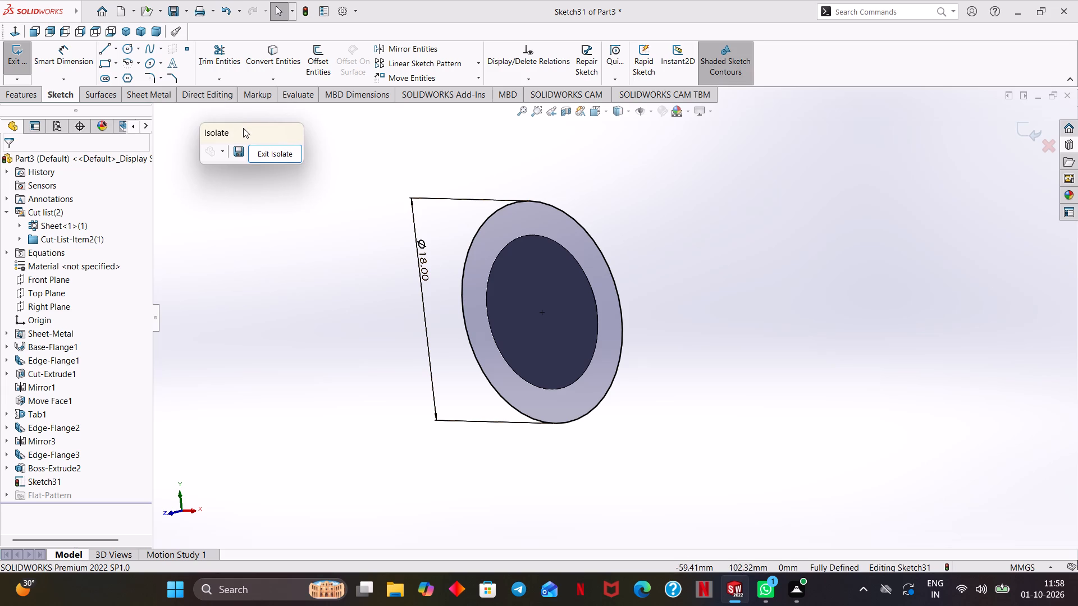
{"action": "left_click_drag", "start_coordinate": [243, 128], "coordinate": [875, 108]}
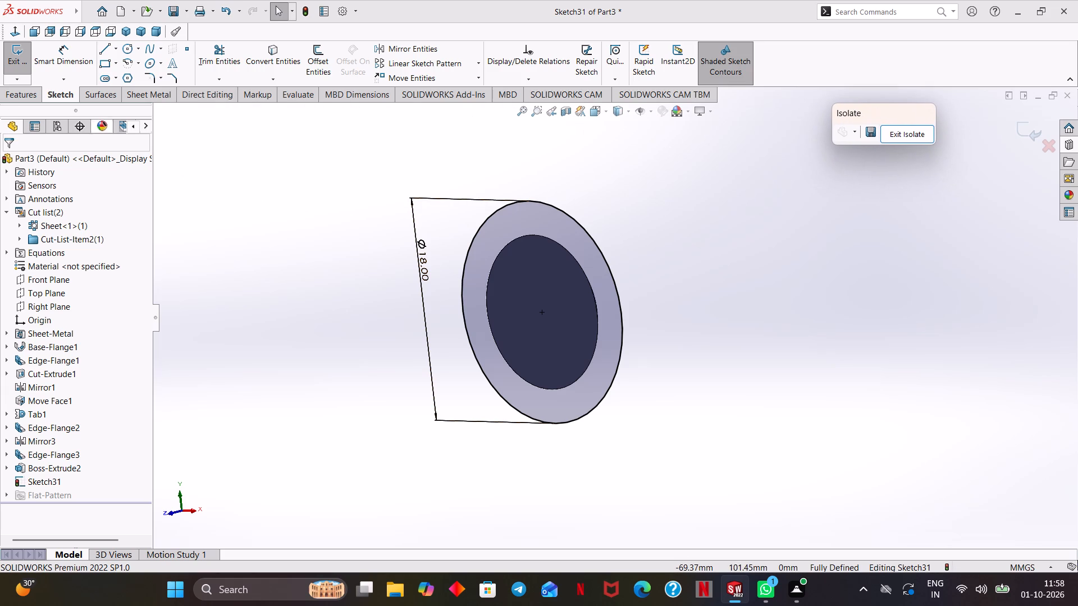
{"action": "left_click", "coordinate": [5, 91]}
{"action": "left_click", "coordinate": [16, 68]}
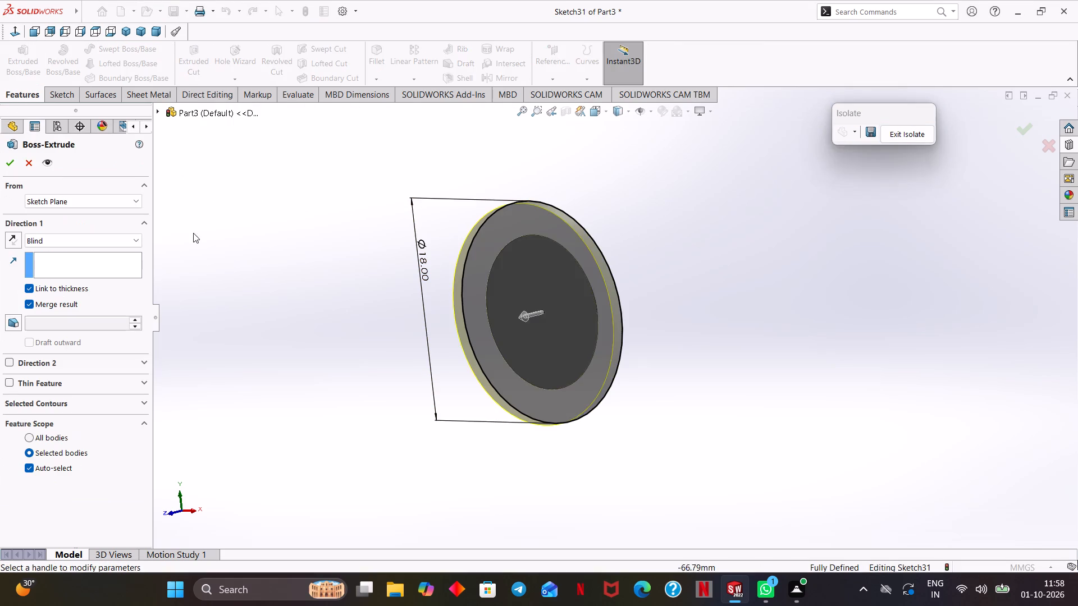
{"action": "middle_click_drag", "start_coordinate": [281, 230], "coordinate": [265, 250]}
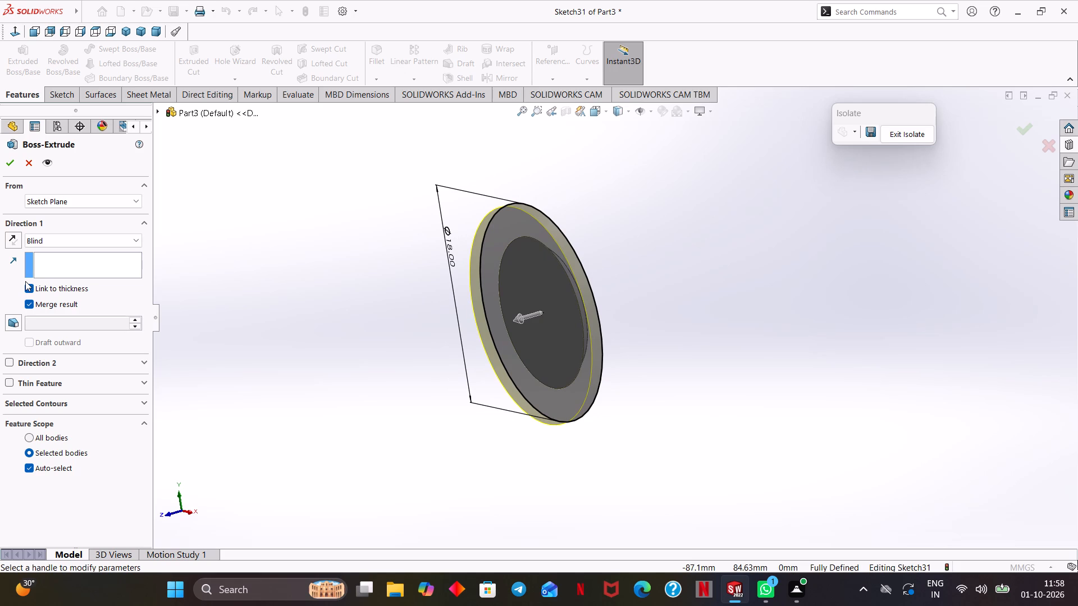
{"action": "left_click", "coordinate": [10, 166]}
Set up a 1 mm fillet on both circular edges of the tapered boss, at its top face and its base.
{"action": "left_click", "coordinate": [640, 282]}
{"action": "middle_click_drag", "start_coordinate": [652, 290], "coordinate": [618, 305]}
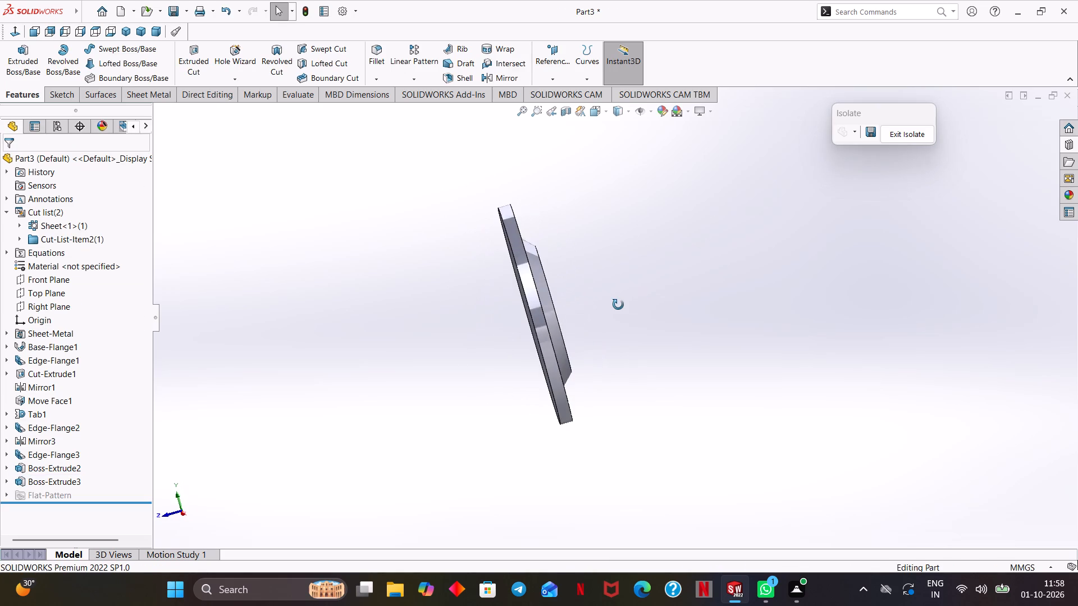
{"action": "middle_click_drag", "start_coordinate": [618, 305], "coordinate": [645, 291]}
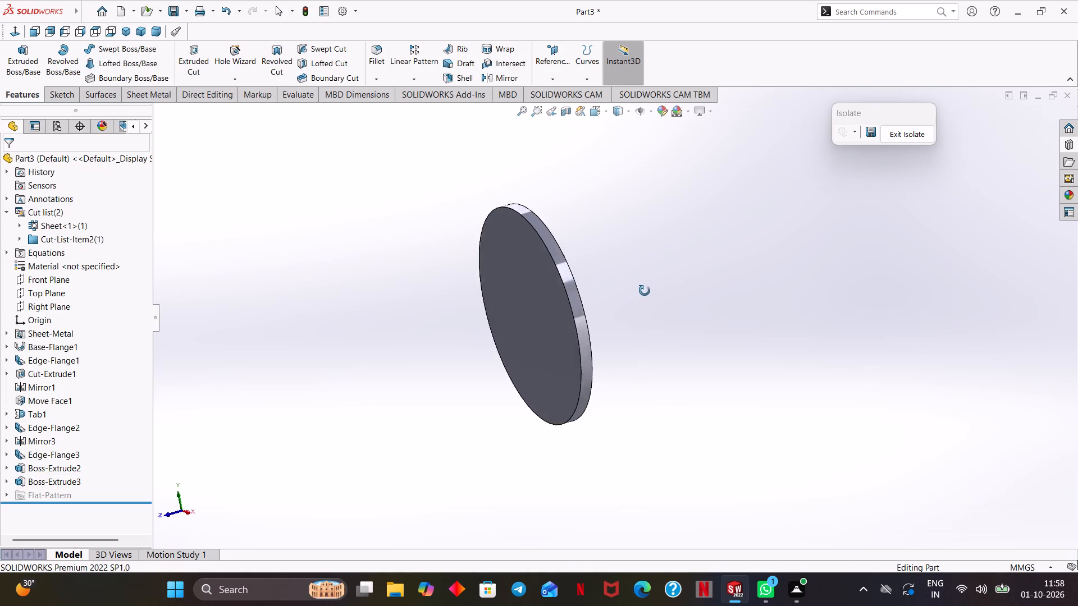
{"action": "middle_click_drag", "start_coordinate": [645, 291], "coordinate": [664, 278]}
{"action": "left_click", "coordinate": [379, 48]}
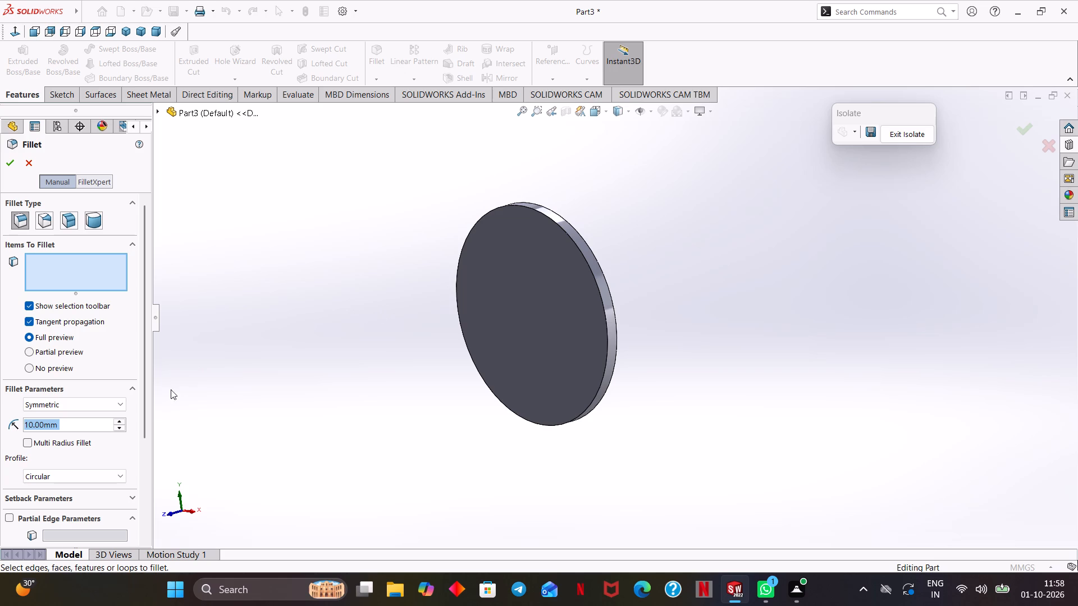
{"action": "key", "text": "1"}
{"action": "key", "text": "Return"}
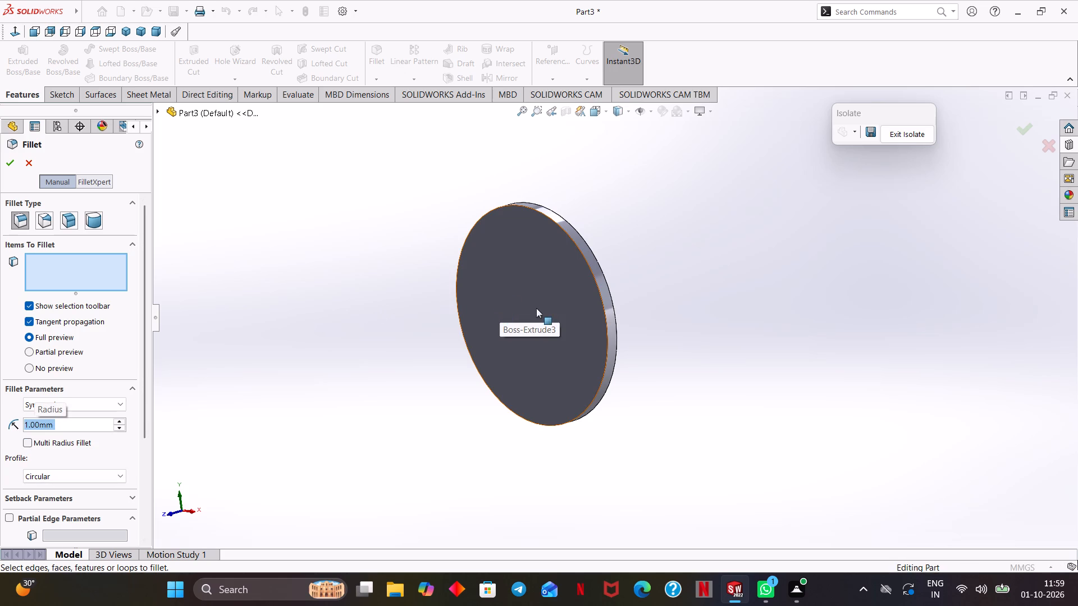
{"action": "middle_click_drag", "start_coordinate": [652, 304], "coordinate": [573, 384]}
{"action": "scroll", "coordinate": [555, 380], "scroll_direction": "down", "scroll_amount": 1}
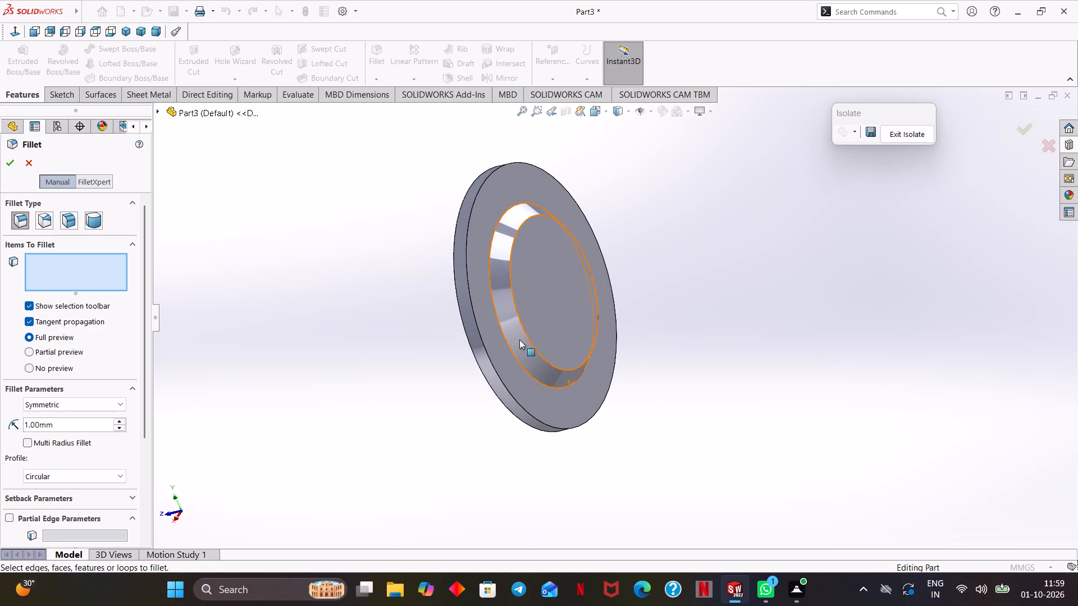
{"action": "left_click", "coordinate": [525, 331]}
{"action": "left_click", "coordinate": [506, 341]}
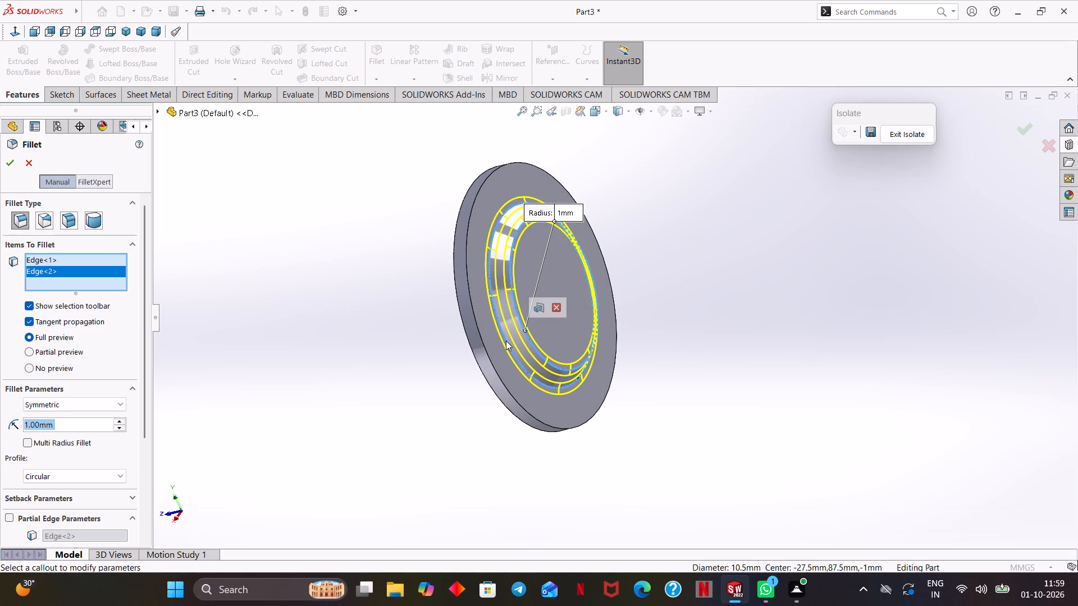
Make the fillet multi-radius, with 2 mm at the boss's base edge, and create it.
{"action": "left_click", "coordinate": [43, 443]}
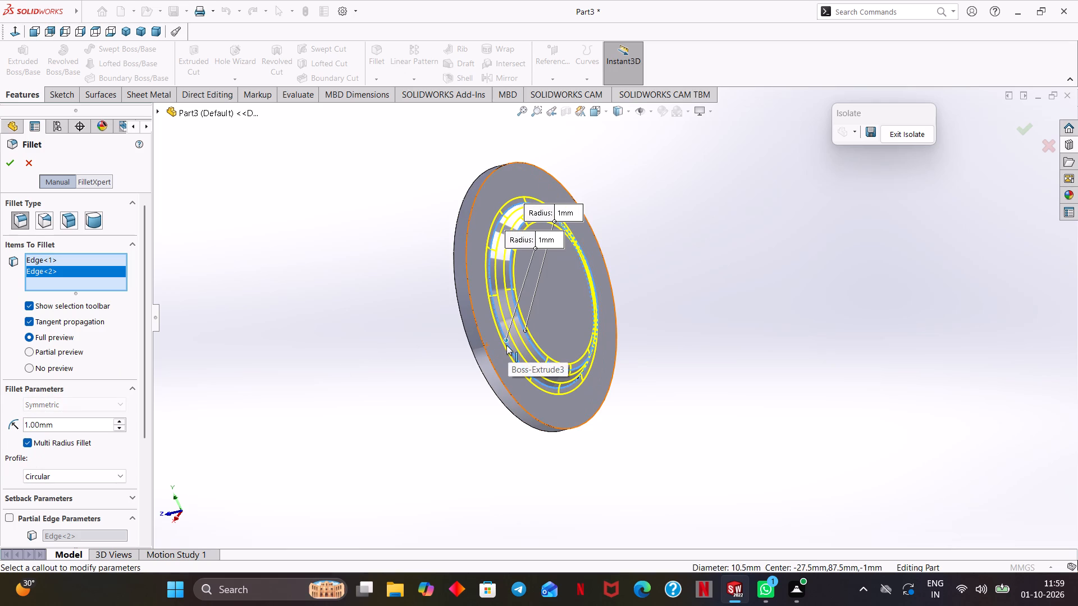
{"action": "scroll", "coordinate": [560, 318], "scroll_direction": "down", "scroll_amount": 3}
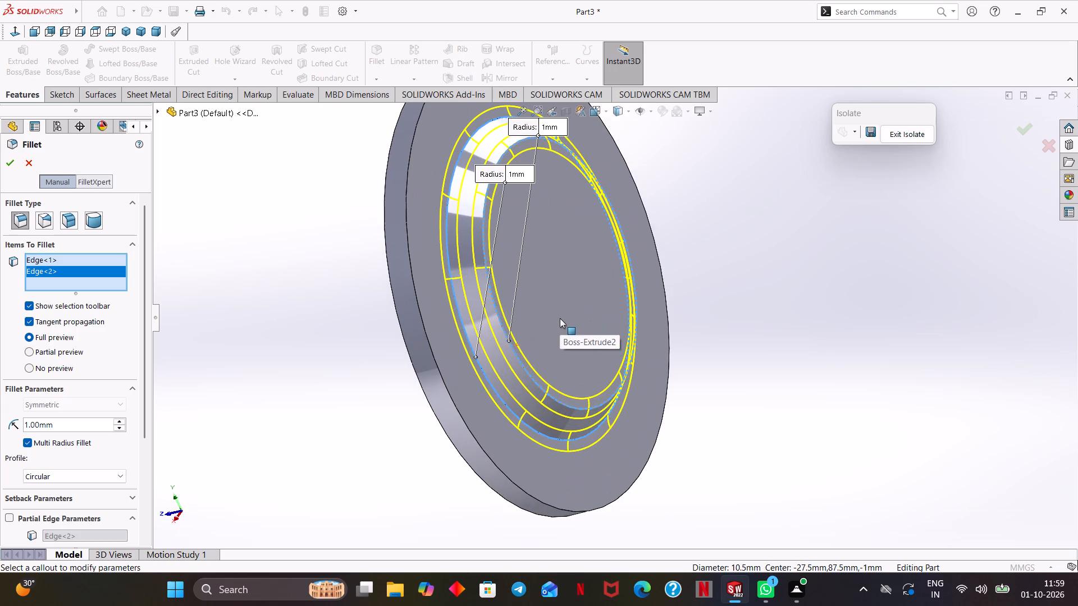
{"action": "left_click", "coordinate": [512, 172]}
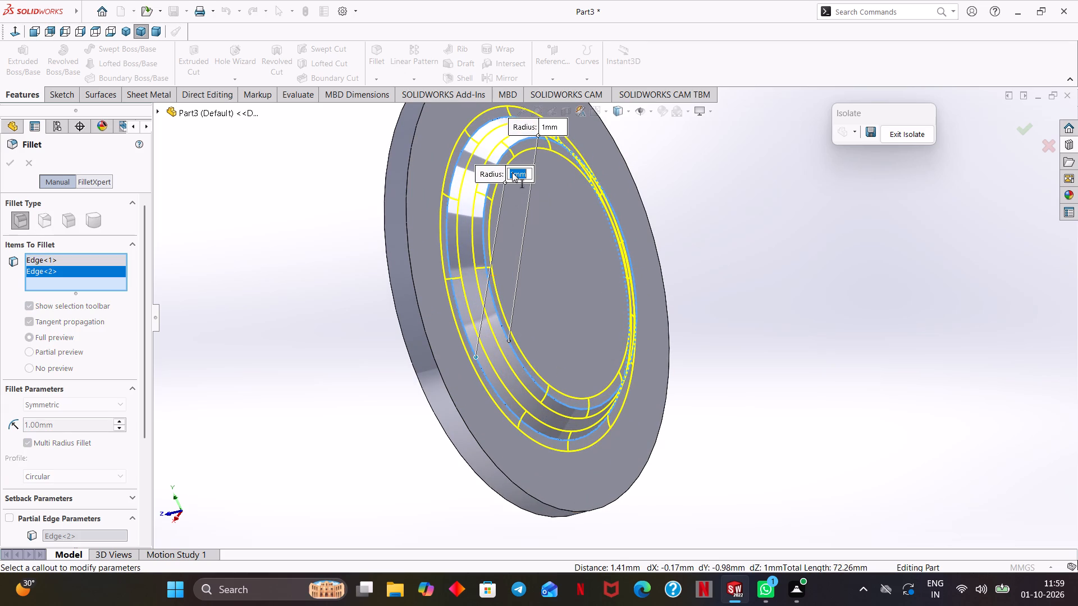
{"action": "key", "text": "2"}
{"action": "key", "text": "Return"}
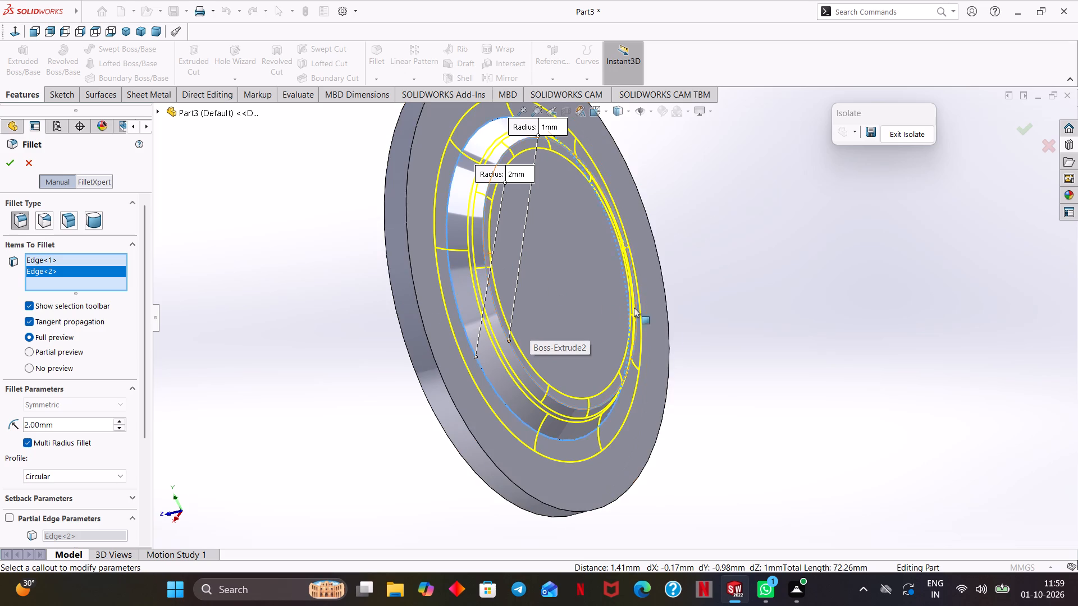
{"action": "left_click", "coordinate": [12, 165]}
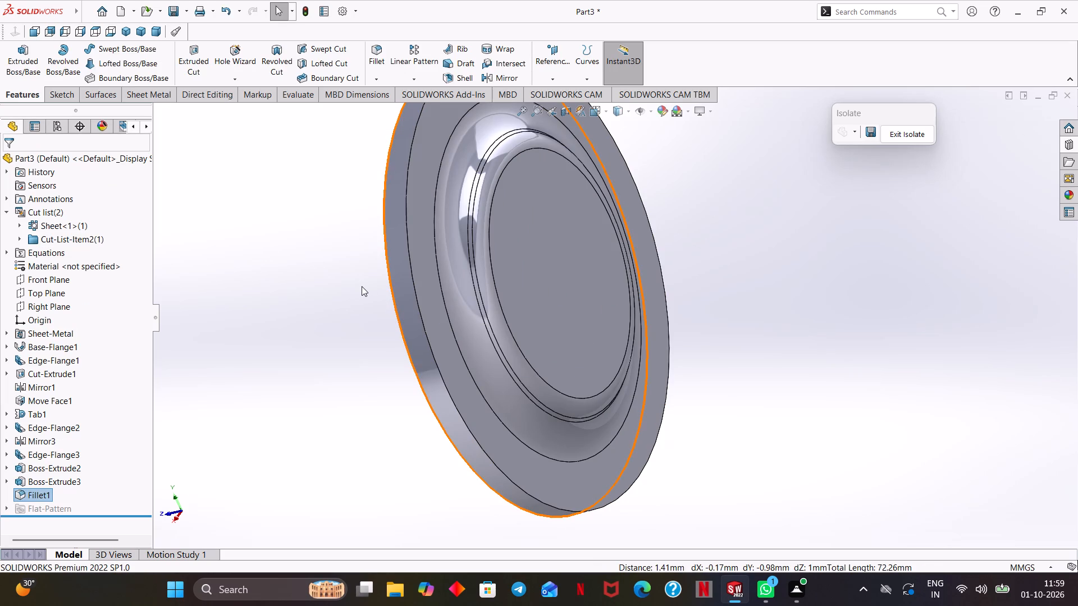
Exit the body isolation and inspect the whole bracket from the isometric view.
{"action": "left_click", "coordinate": [915, 136]}
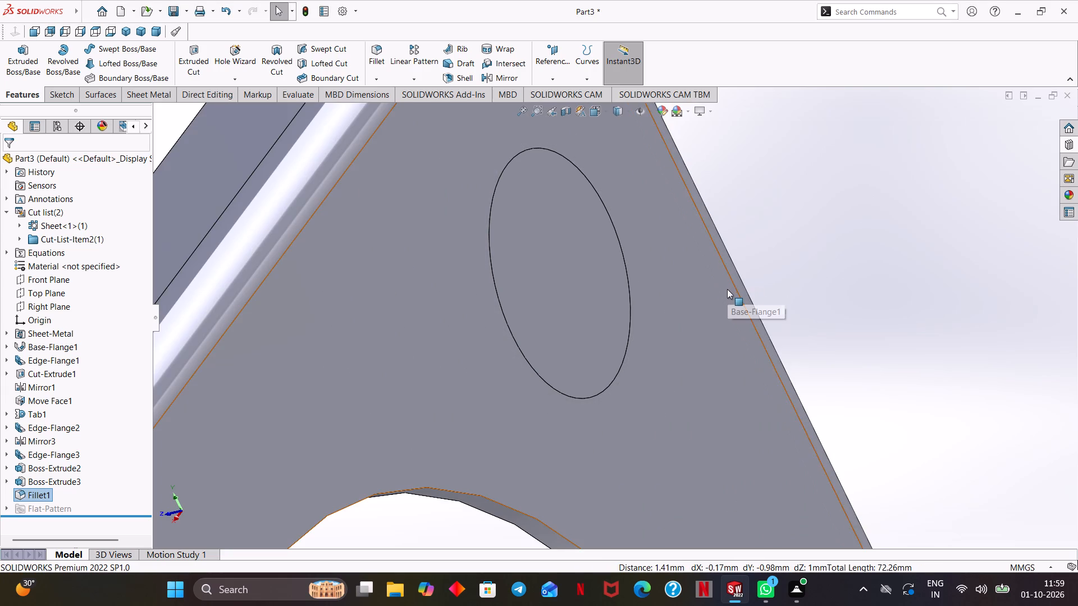
{"action": "scroll", "coordinate": [730, 292], "scroll_direction": "up", "scroll_amount": 2}
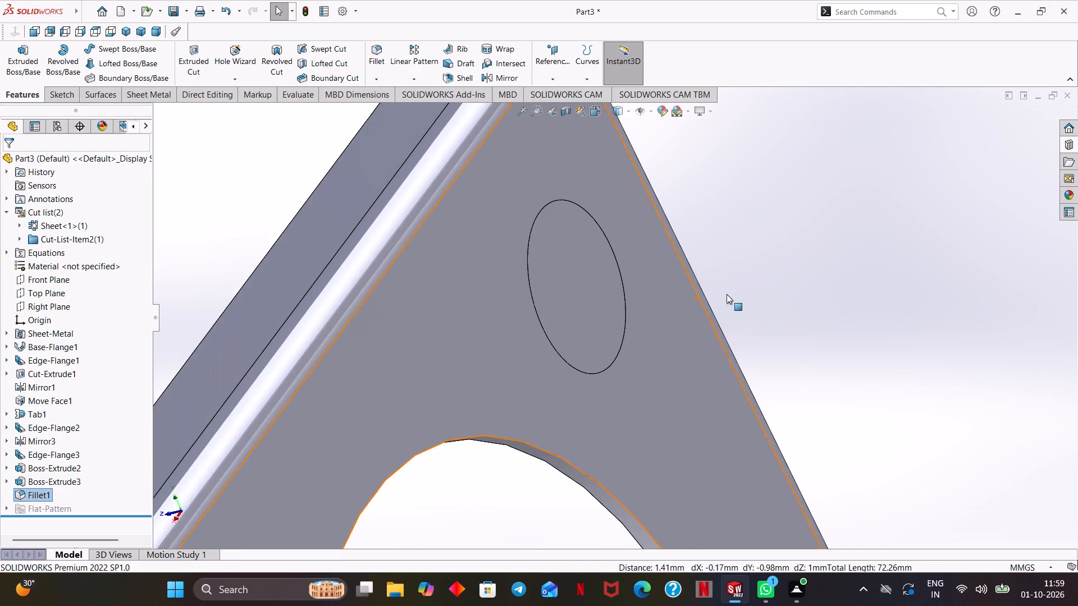
{"action": "scroll", "coordinate": [727, 294], "scroll_direction": "up", "scroll_amount": 6}
{"action": "key", "text": "ctrl+7"}
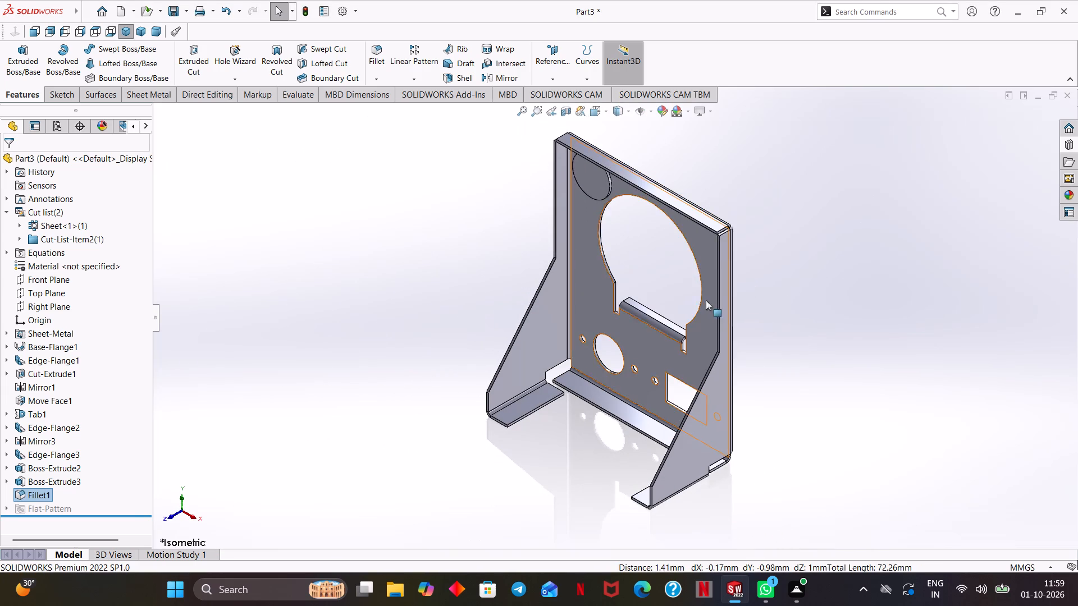
{"action": "middle_click_drag", "start_coordinate": [797, 272], "coordinate": [800, 232]}
{"action": "middle_click_drag", "start_coordinate": [810, 234], "coordinate": [812, 239], "text": "ctrl"}
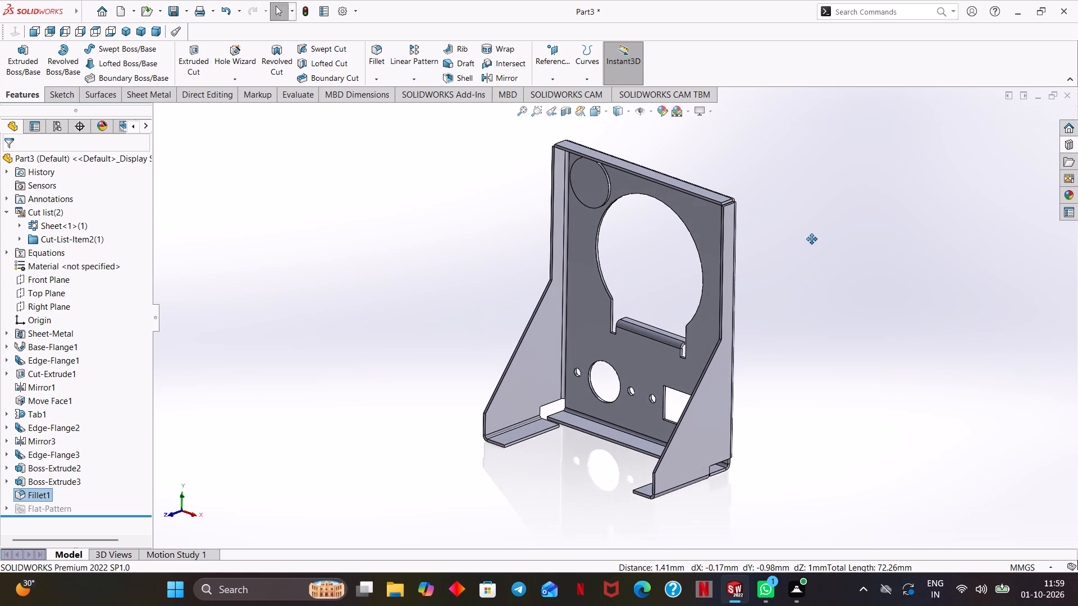
{"action": "middle_click_drag", "start_coordinate": [812, 239], "coordinate": [817, 284], "text": "ctrl"}
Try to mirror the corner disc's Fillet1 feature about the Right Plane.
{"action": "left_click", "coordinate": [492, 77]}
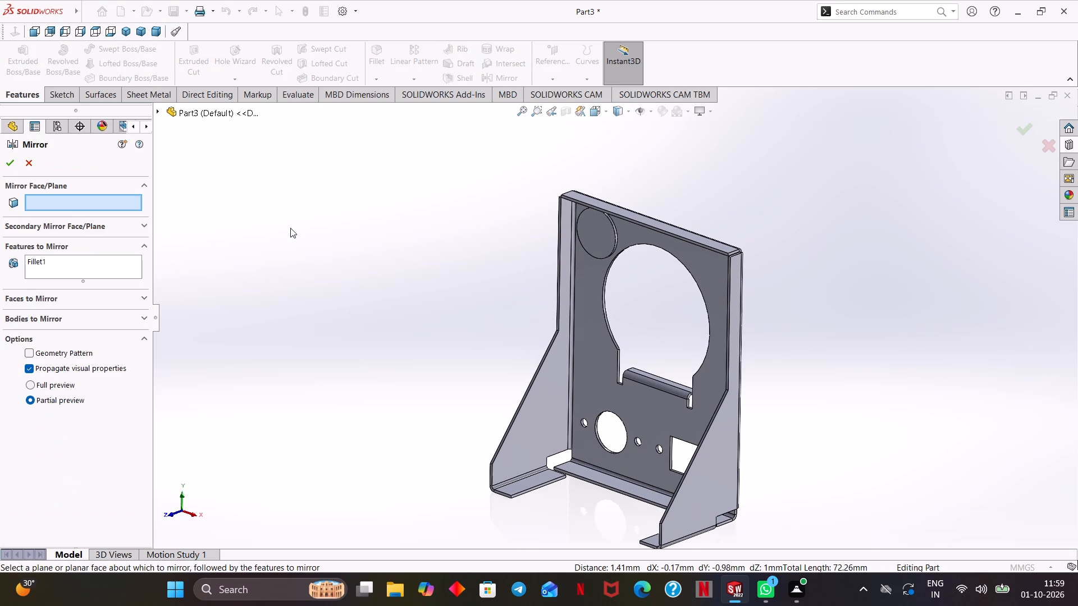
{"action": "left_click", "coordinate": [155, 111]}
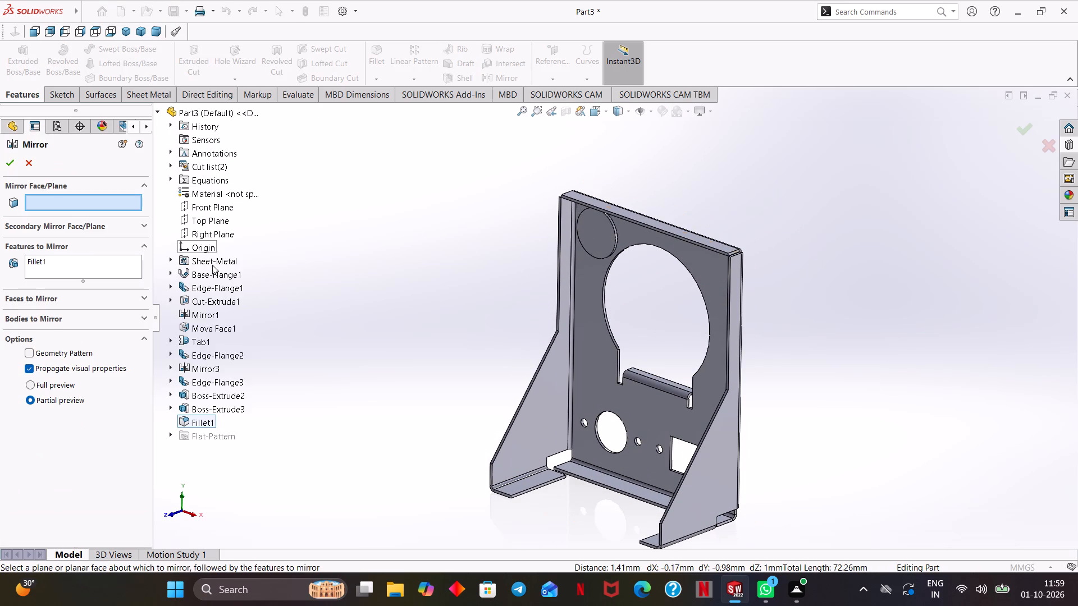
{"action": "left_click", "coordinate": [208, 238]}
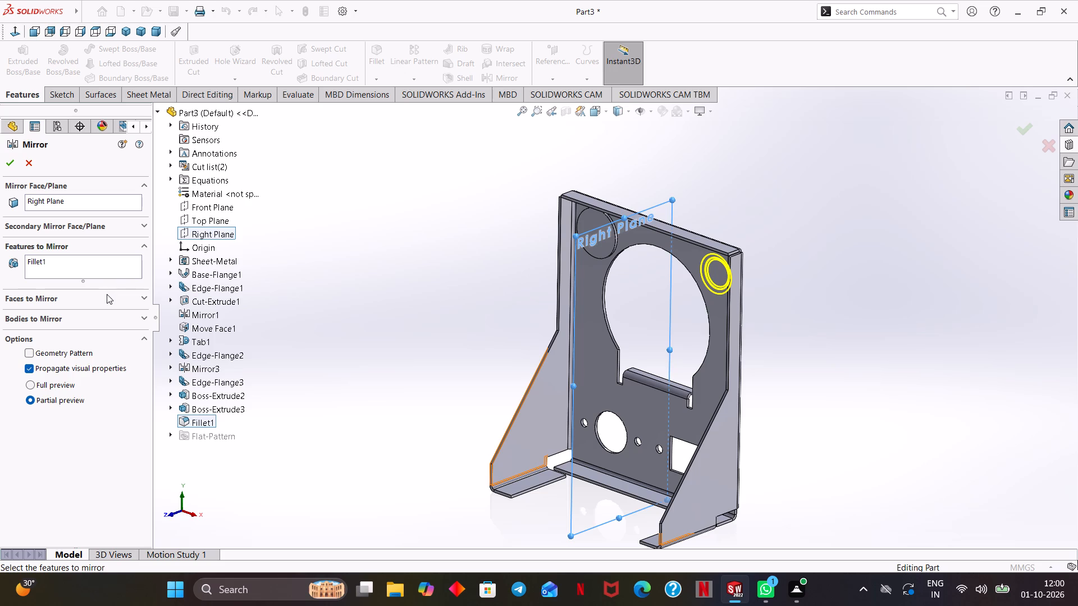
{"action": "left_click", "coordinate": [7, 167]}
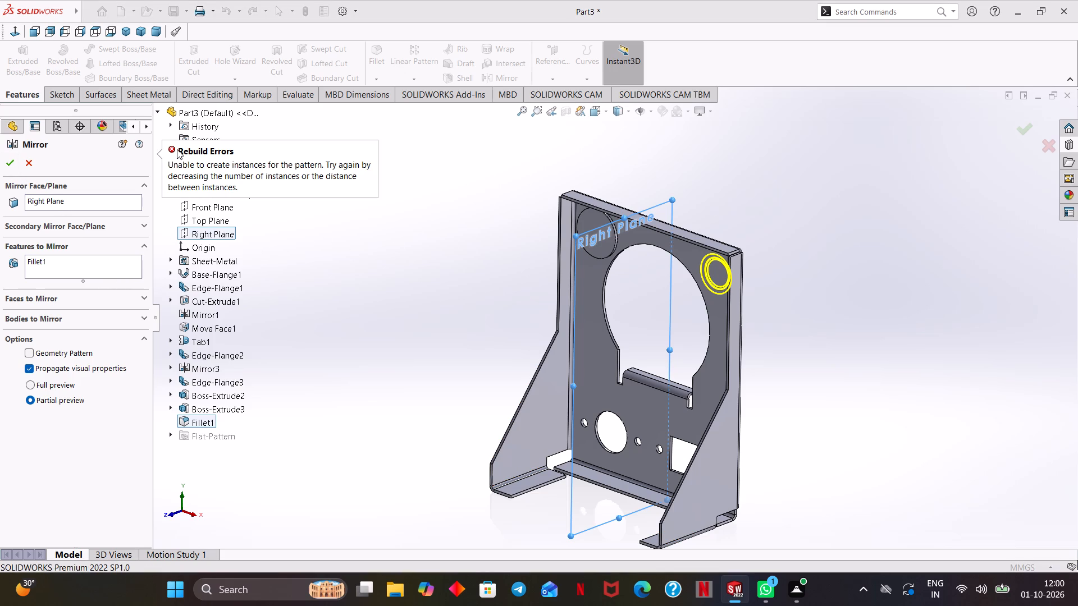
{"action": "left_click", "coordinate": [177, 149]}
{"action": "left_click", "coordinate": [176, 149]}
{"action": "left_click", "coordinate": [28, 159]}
Mirror the filleted corner disc as a solid body about the Right Plane, without merging solids.
{"action": "left_click", "coordinate": [501, 80]}
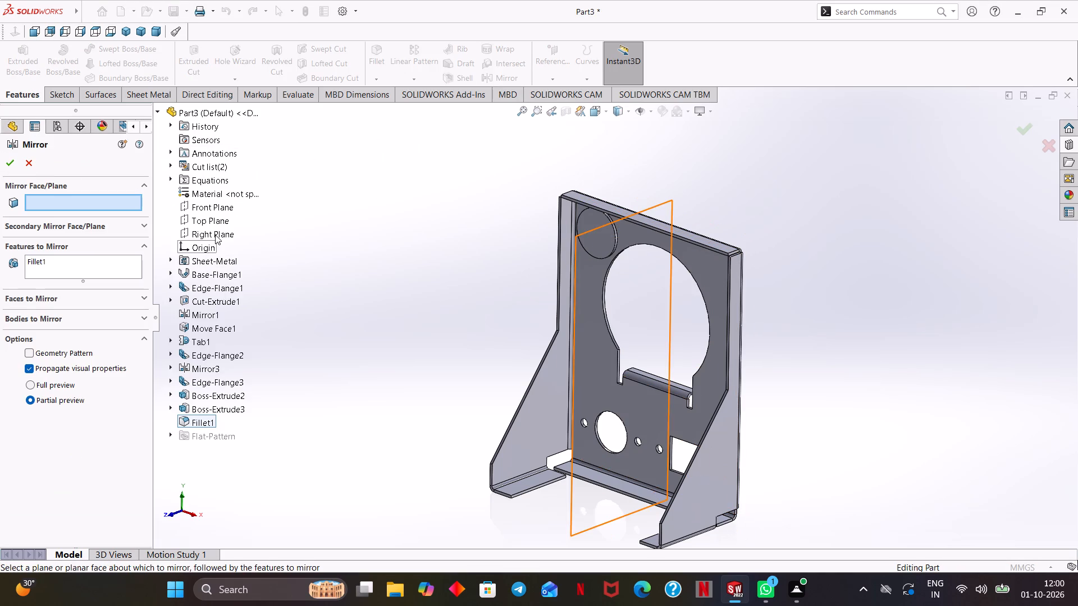
{"action": "left_click", "coordinate": [215, 235]}
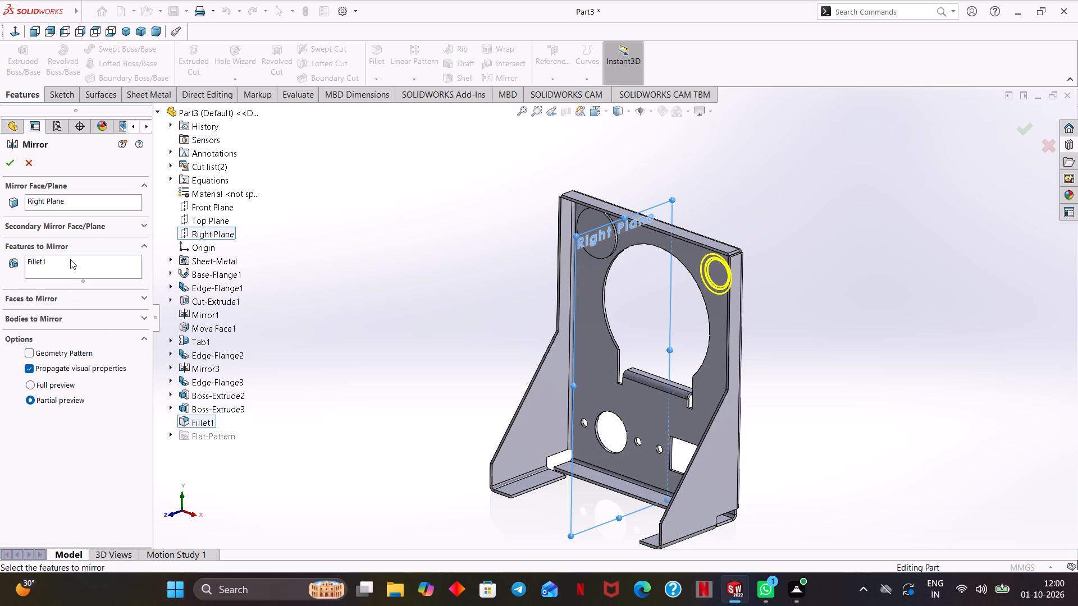
{"action": "left_click", "coordinate": [79, 316]}
{"action": "left_click", "coordinate": [56, 302]}
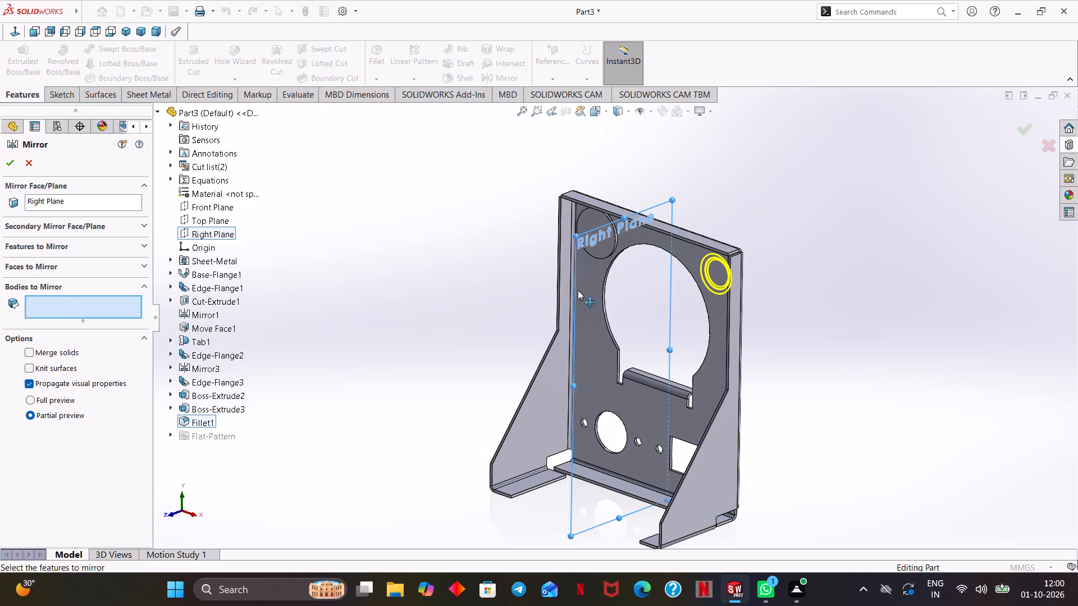
{"action": "middle_click_drag", "start_coordinate": [535, 271], "coordinate": [577, 258]}
{"action": "left_click", "coordinate": [574, 247]}
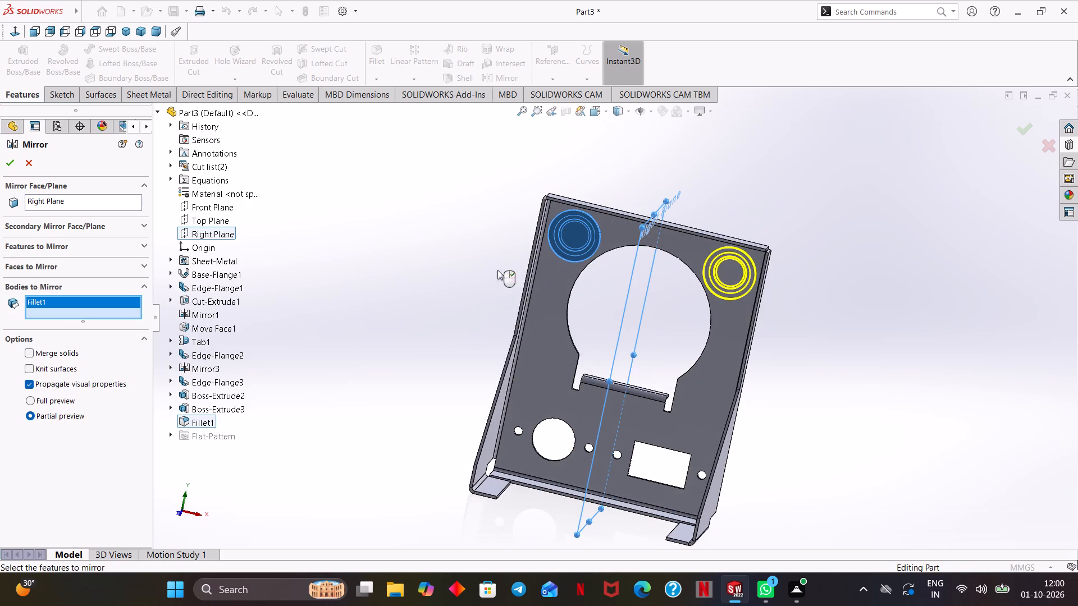
{"action": "middle_click_drag", "start_coordinate": [469, 278], "coordinate": [436, 278]}
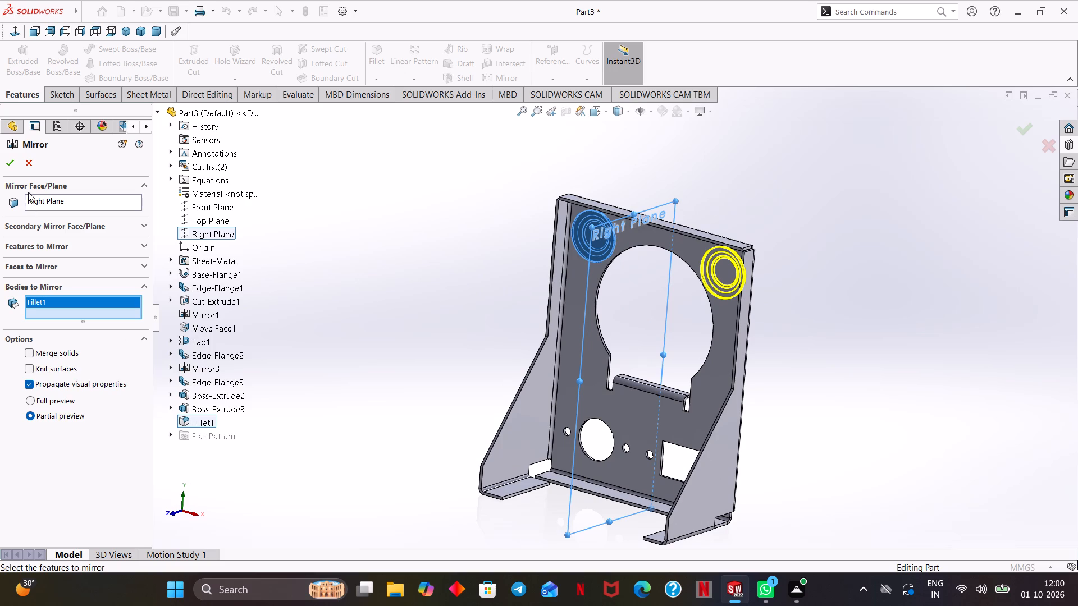
{"action": "left_click", "coordinate": [8, 162]}
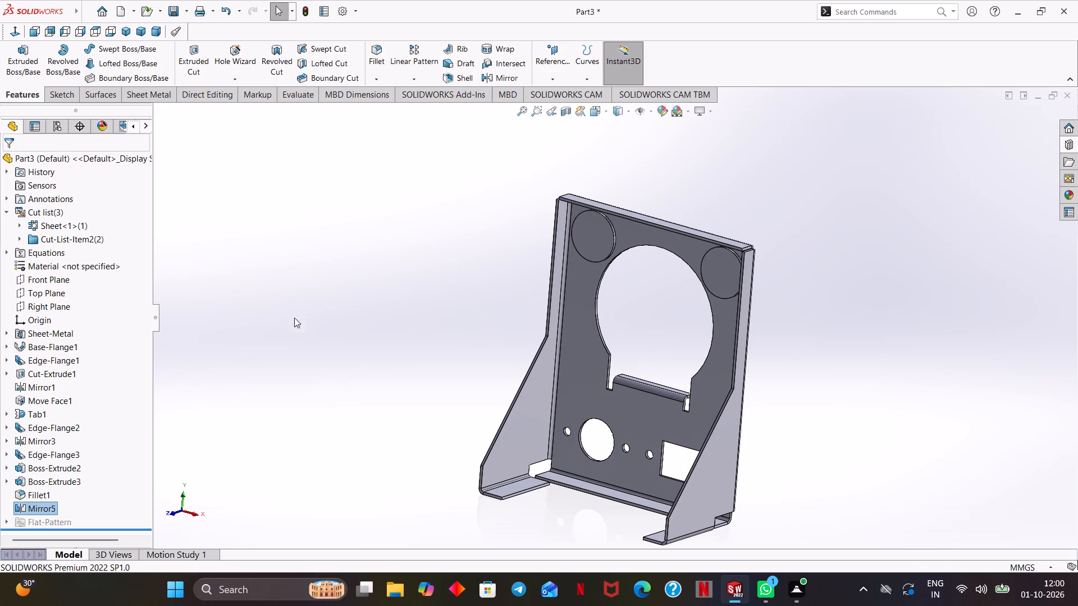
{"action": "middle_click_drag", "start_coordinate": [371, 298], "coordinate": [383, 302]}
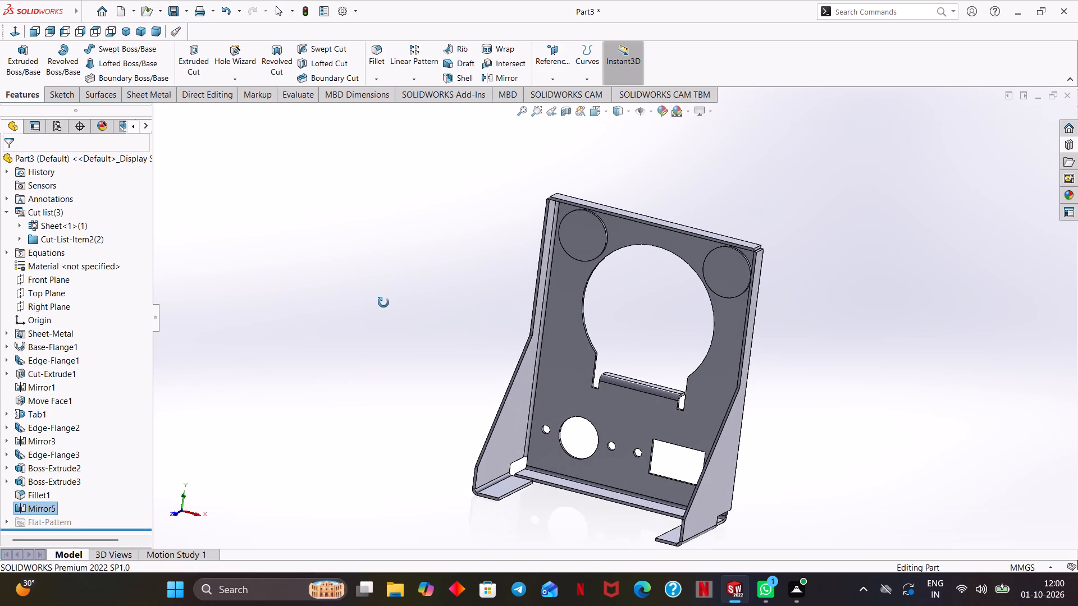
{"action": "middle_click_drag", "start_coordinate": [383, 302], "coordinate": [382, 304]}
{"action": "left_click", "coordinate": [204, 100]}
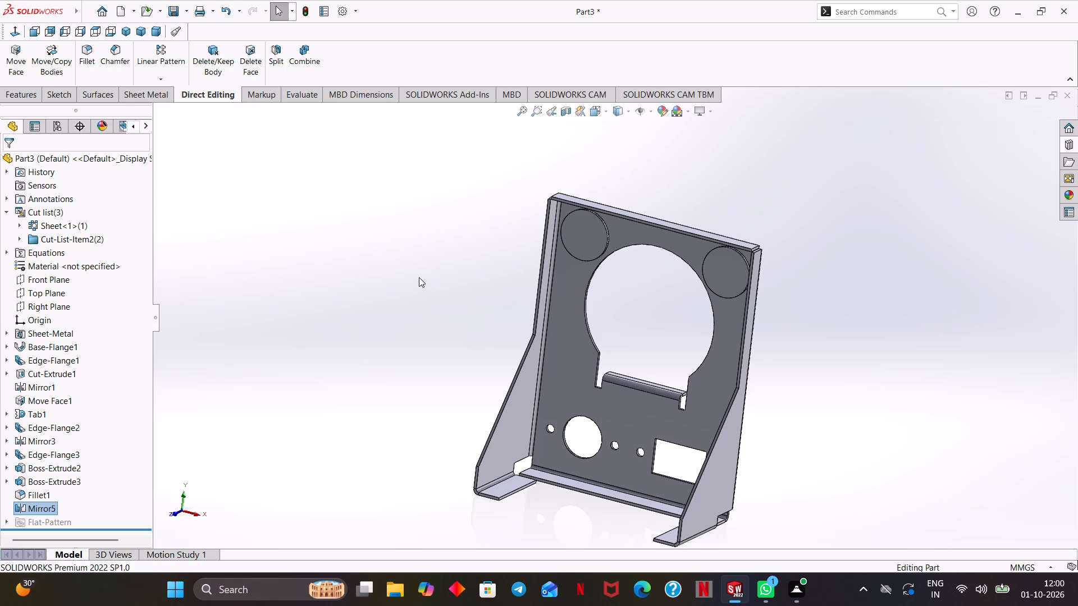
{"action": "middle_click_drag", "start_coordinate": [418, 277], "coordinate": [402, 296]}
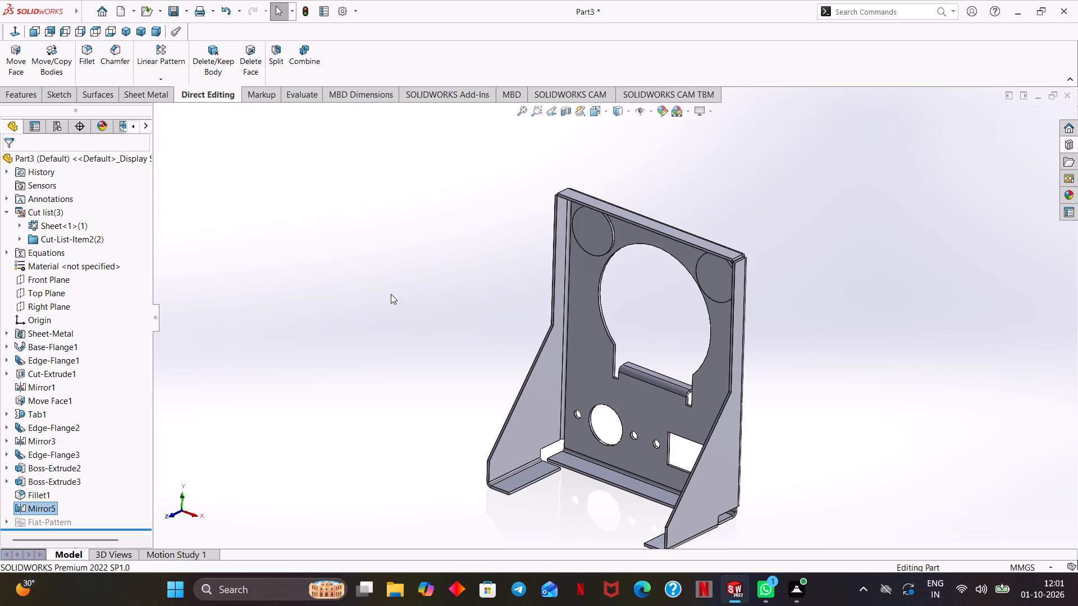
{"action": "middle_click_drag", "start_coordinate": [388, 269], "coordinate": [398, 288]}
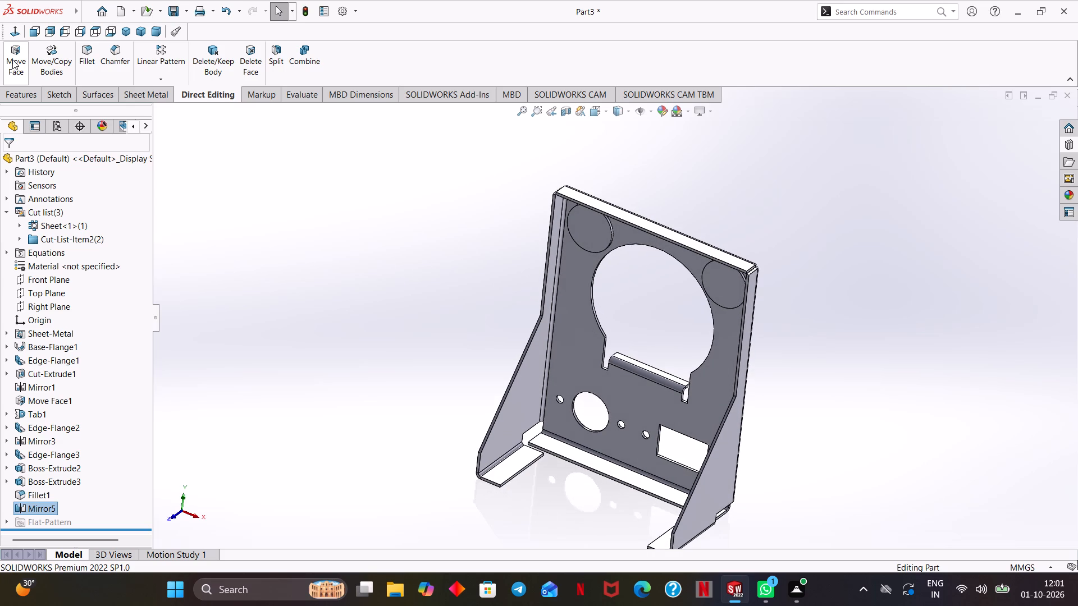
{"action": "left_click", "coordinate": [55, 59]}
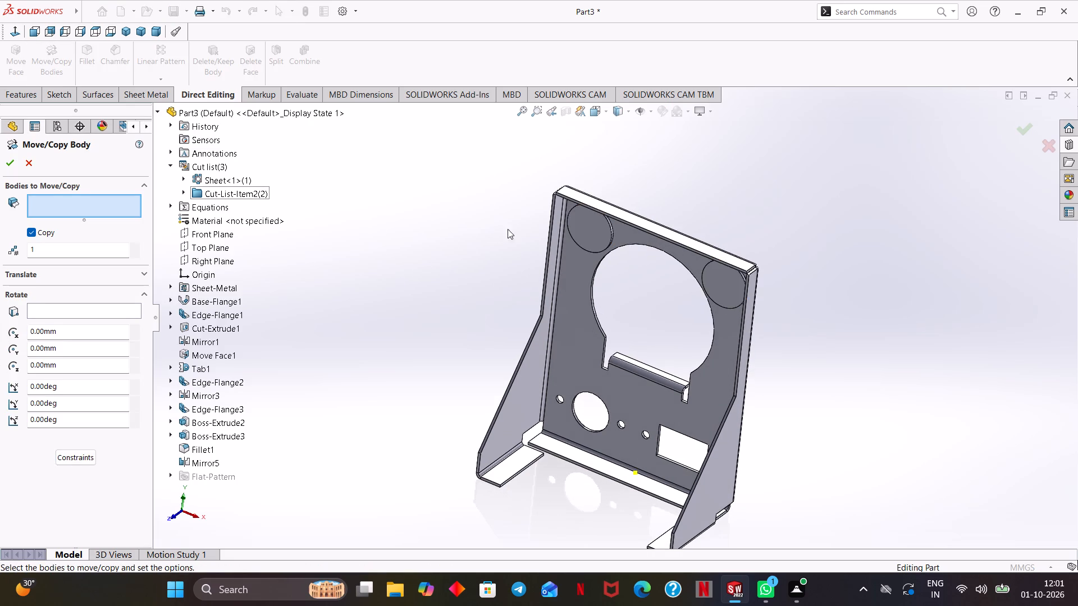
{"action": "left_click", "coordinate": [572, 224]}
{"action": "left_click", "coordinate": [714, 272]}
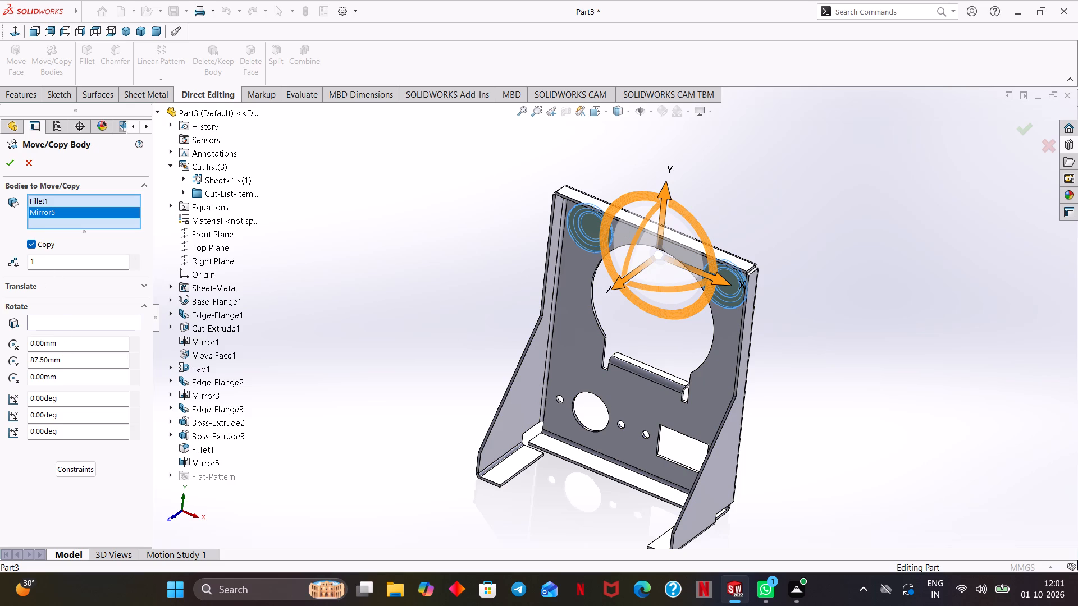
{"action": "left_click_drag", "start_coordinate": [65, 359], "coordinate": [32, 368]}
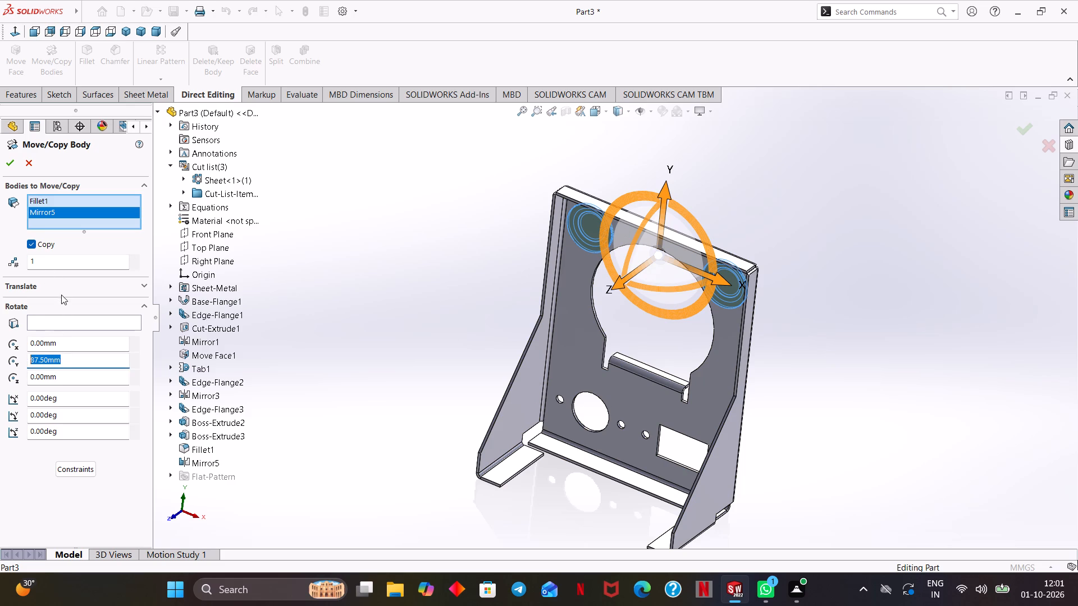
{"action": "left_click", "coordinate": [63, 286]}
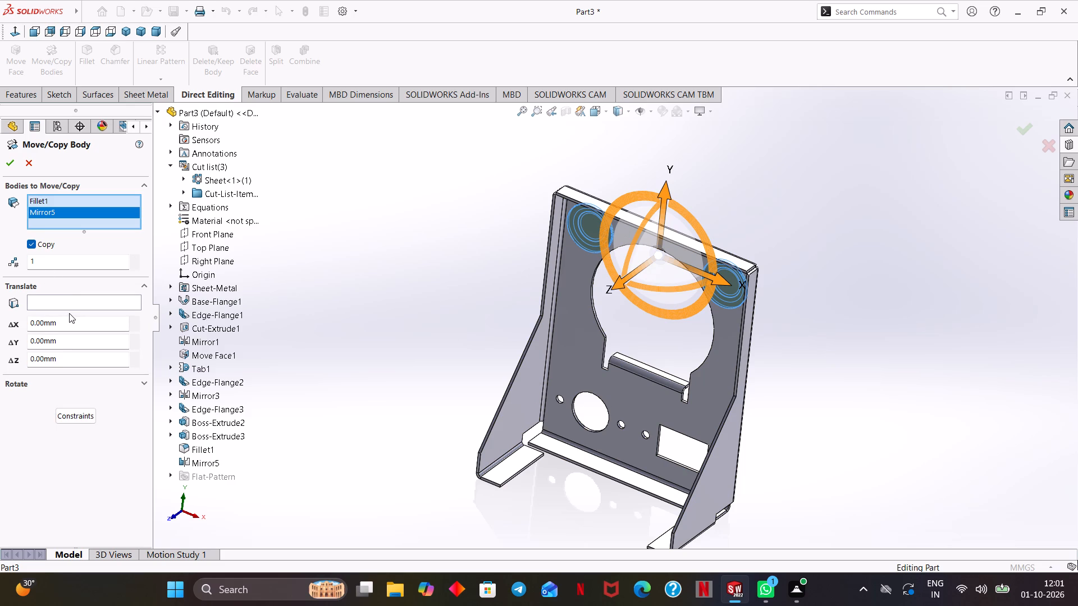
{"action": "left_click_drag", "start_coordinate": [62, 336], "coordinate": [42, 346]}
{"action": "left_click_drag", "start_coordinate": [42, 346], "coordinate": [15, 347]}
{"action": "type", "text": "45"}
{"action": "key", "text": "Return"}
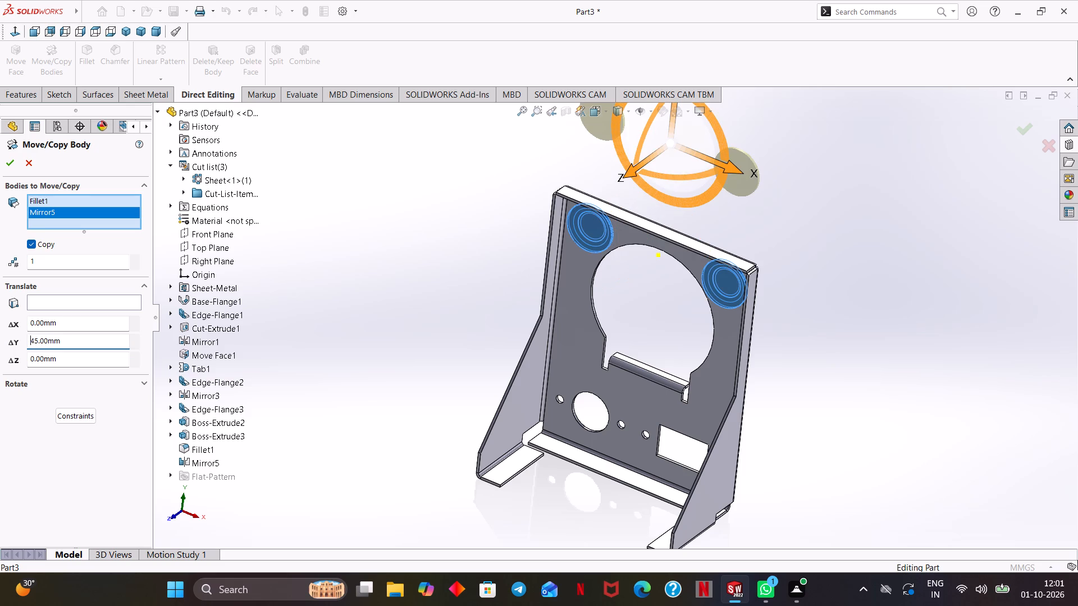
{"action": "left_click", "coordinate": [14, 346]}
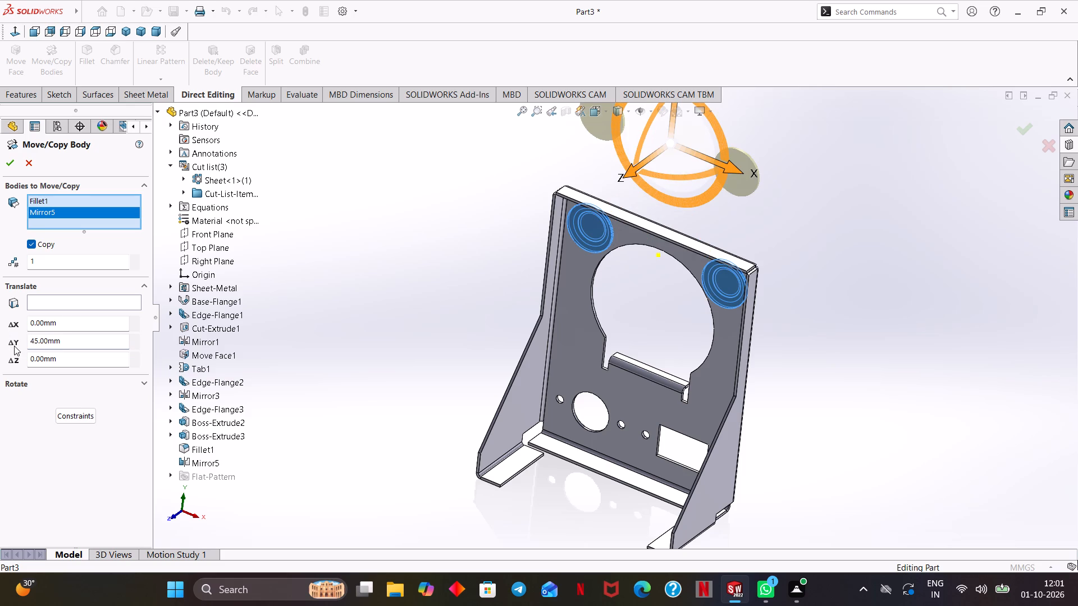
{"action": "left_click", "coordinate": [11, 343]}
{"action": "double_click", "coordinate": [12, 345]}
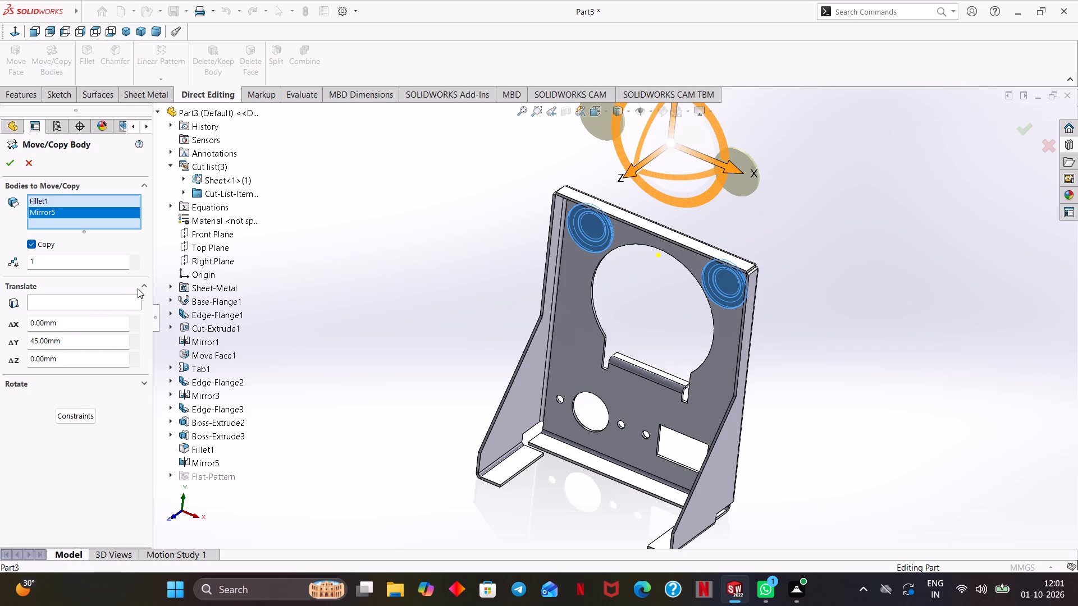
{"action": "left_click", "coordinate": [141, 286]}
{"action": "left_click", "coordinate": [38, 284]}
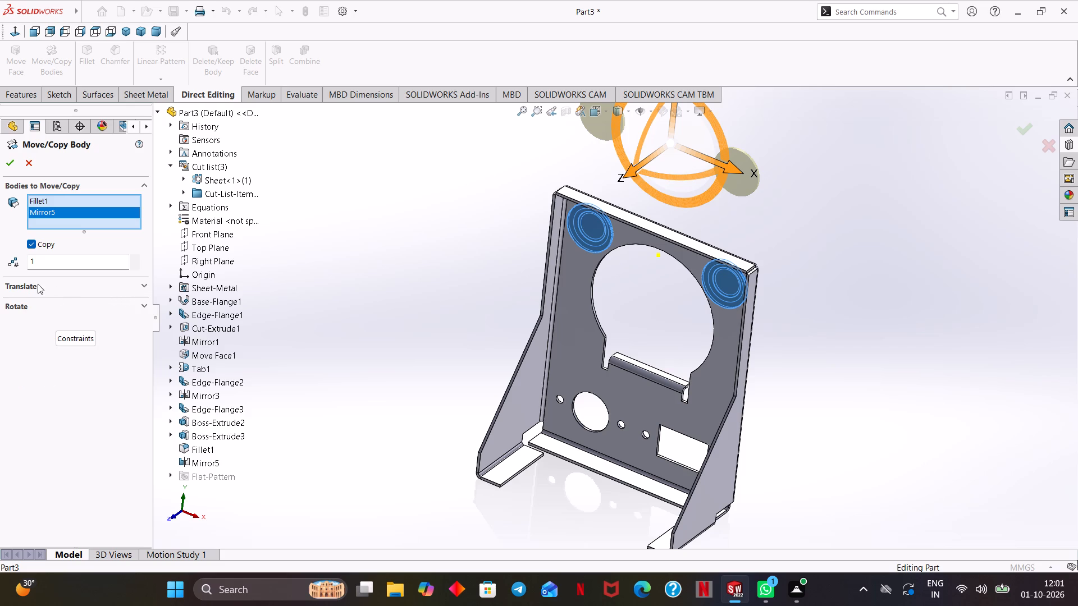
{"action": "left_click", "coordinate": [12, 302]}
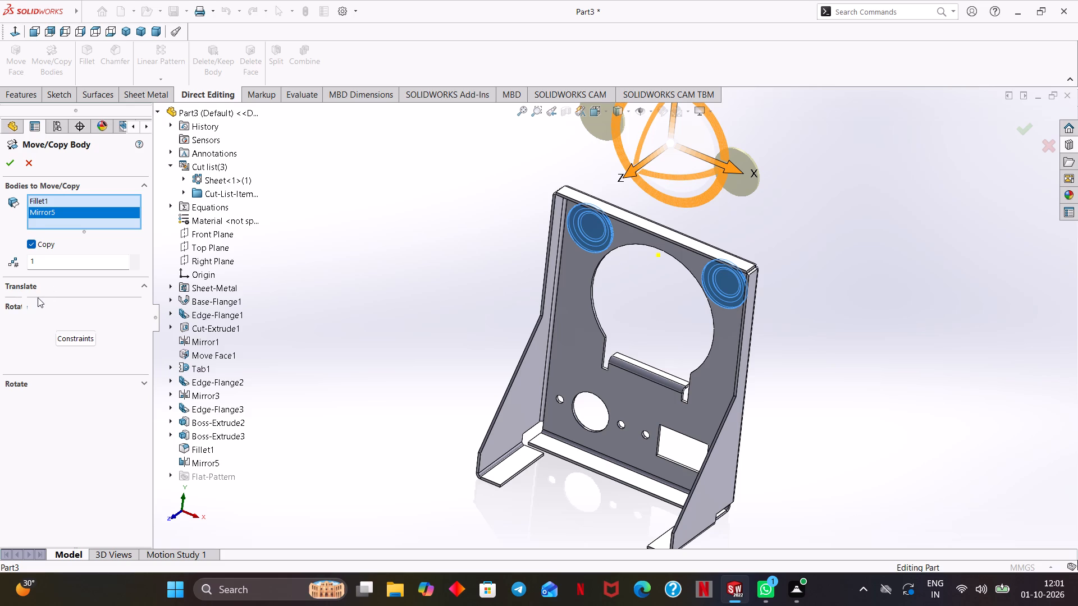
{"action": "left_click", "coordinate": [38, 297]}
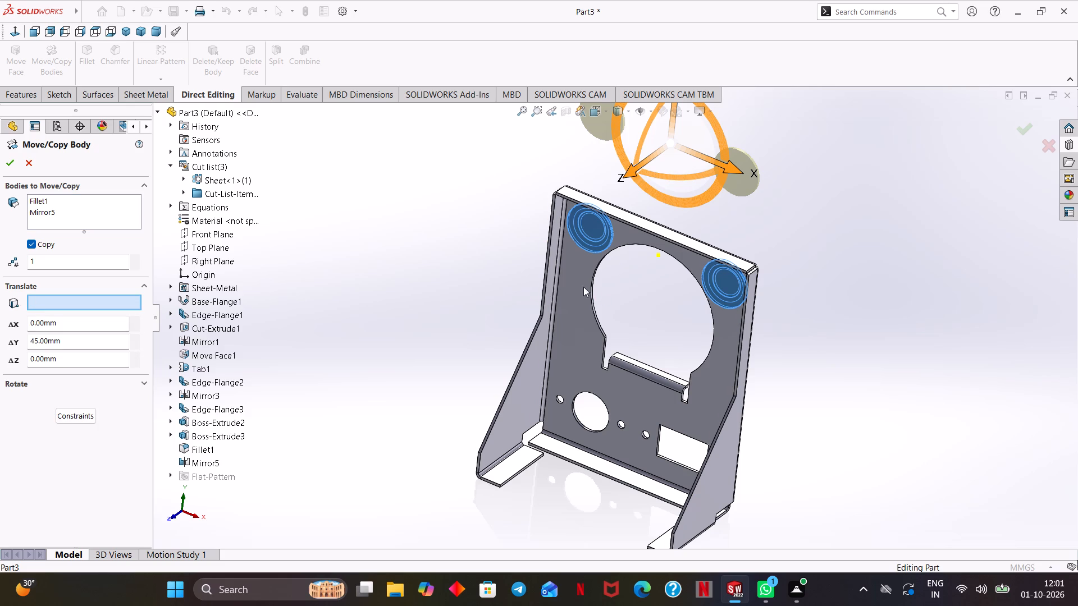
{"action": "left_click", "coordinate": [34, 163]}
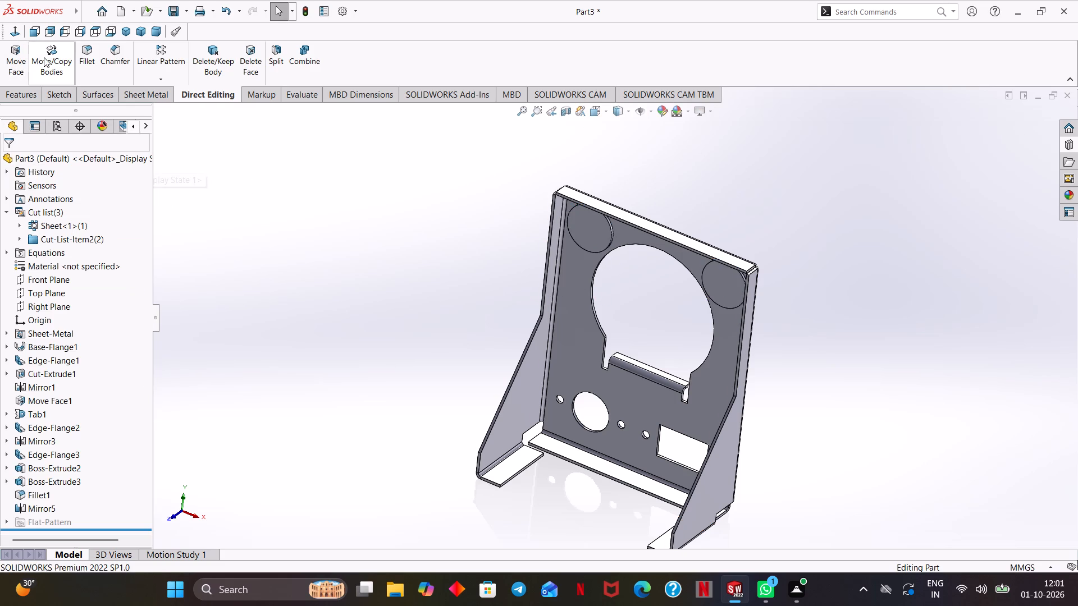
Create one copy of both corner disc bodies with Move/Copy Bodies, translated -45 mm in Y.
{"action": "left_click", "coordinate": [44, 57]}
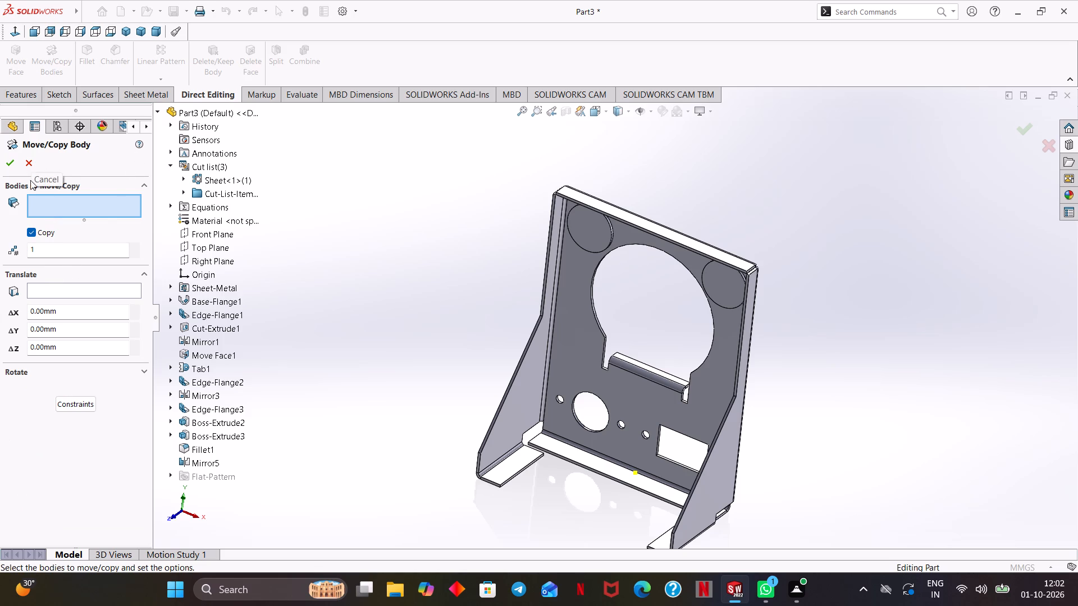
{"action": "left_click", "coordinate": [591, 238]}
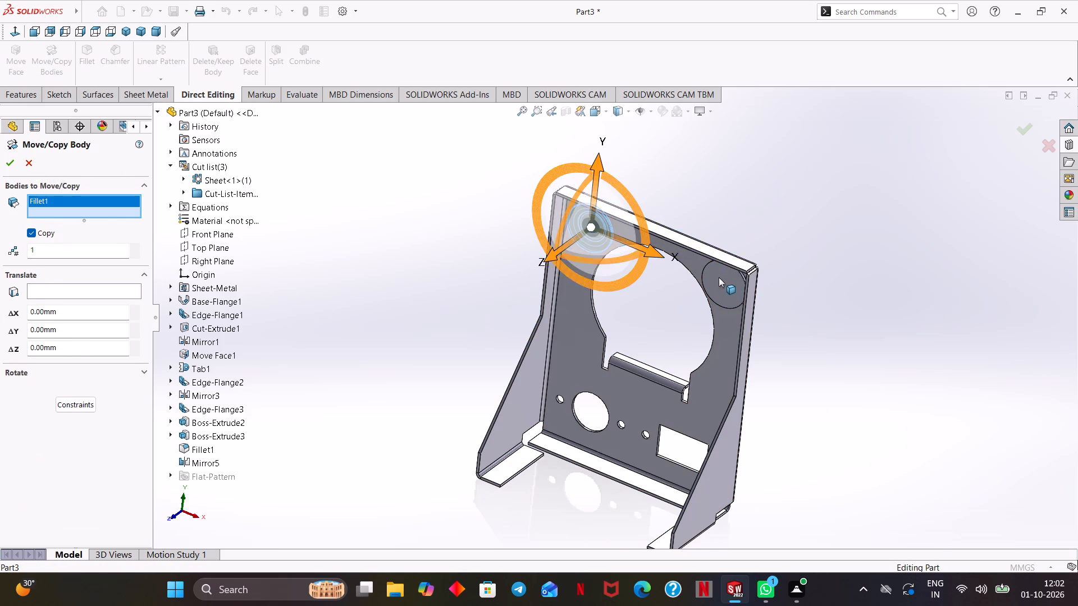
{"action": "left_click", "coordinate": [719, 277]}
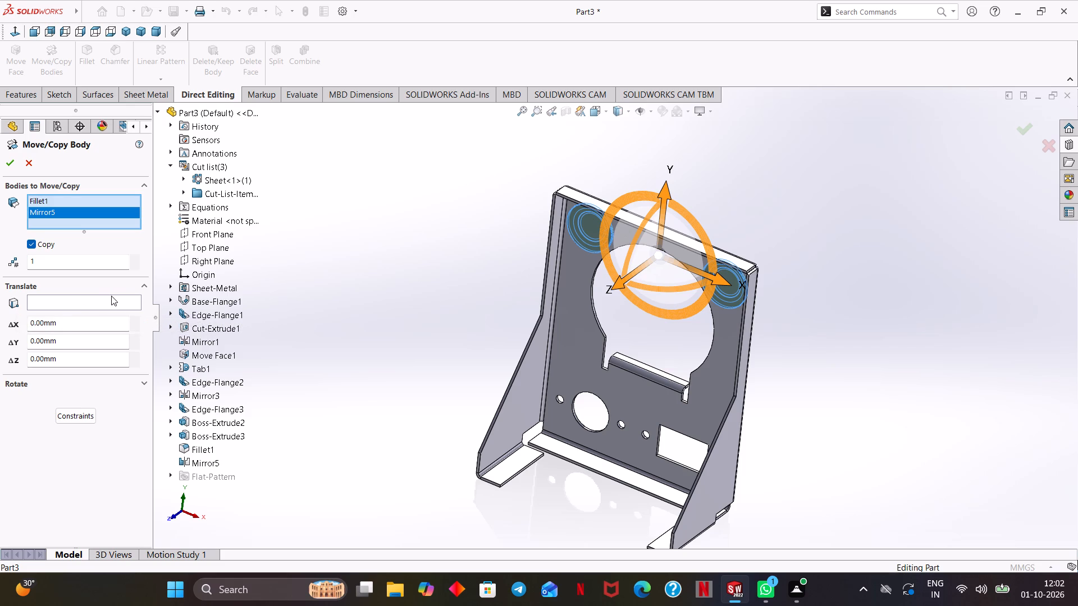
{"action": "left_click", "coordinate": [52, 298]}
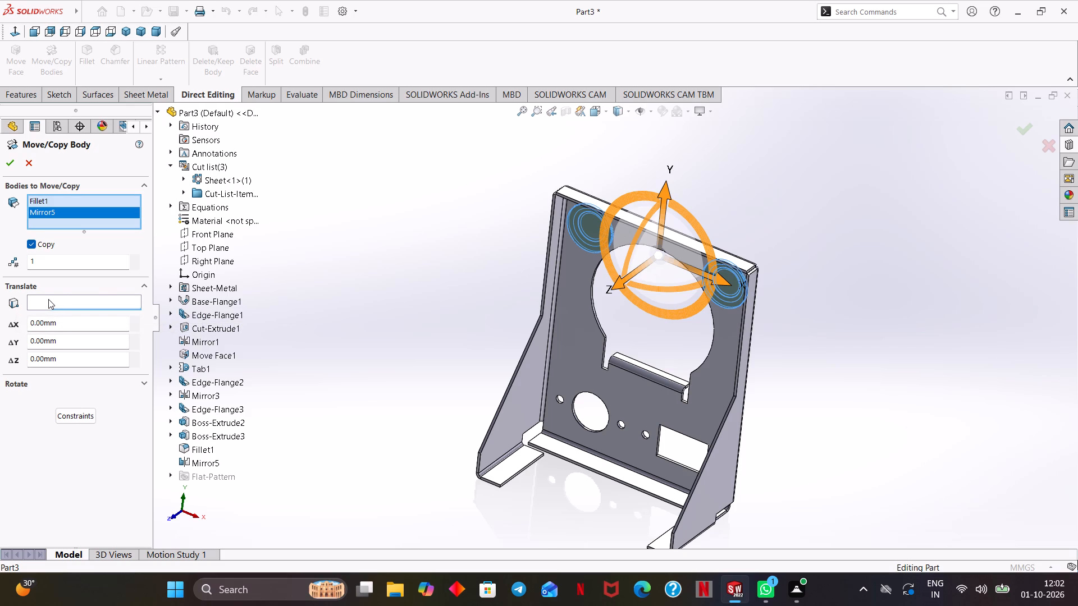
{"action": "left_click", "coordinate": [62, 338]}
{"action": "left_click", "coordinate": [58, 345]}
{"action": "left_click_drag", "start_coordinate": [57, 341], "coordinate": [31, 347]}
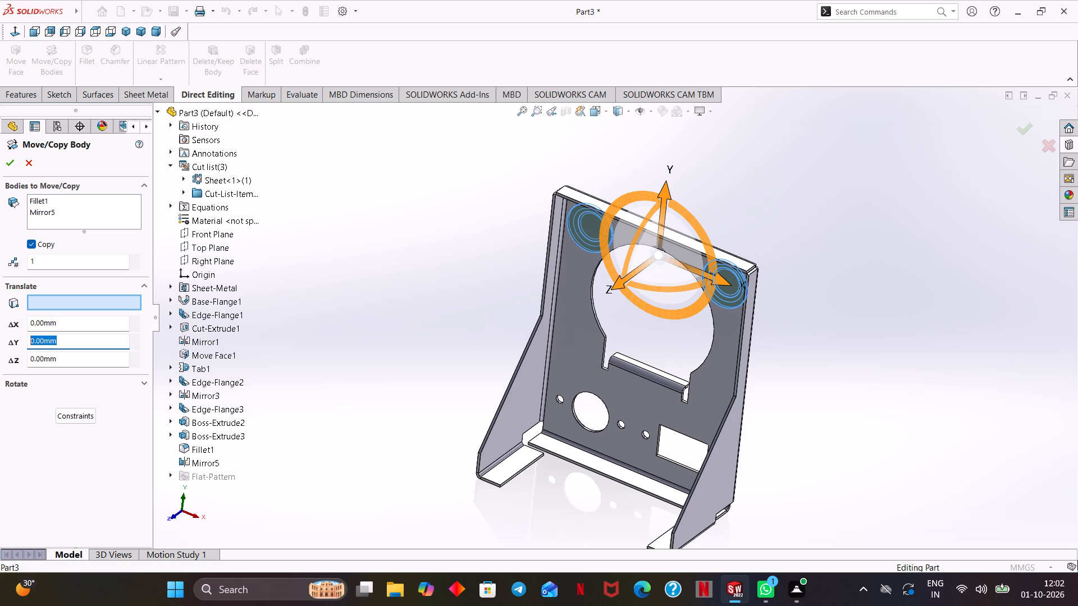
{"action": "left_click_drag", "start_coordinate": [31, 347], "coordinate": [24, 348]}
{"action": "type", "text": "-45"}
{"action": "key", "text": "Return"}
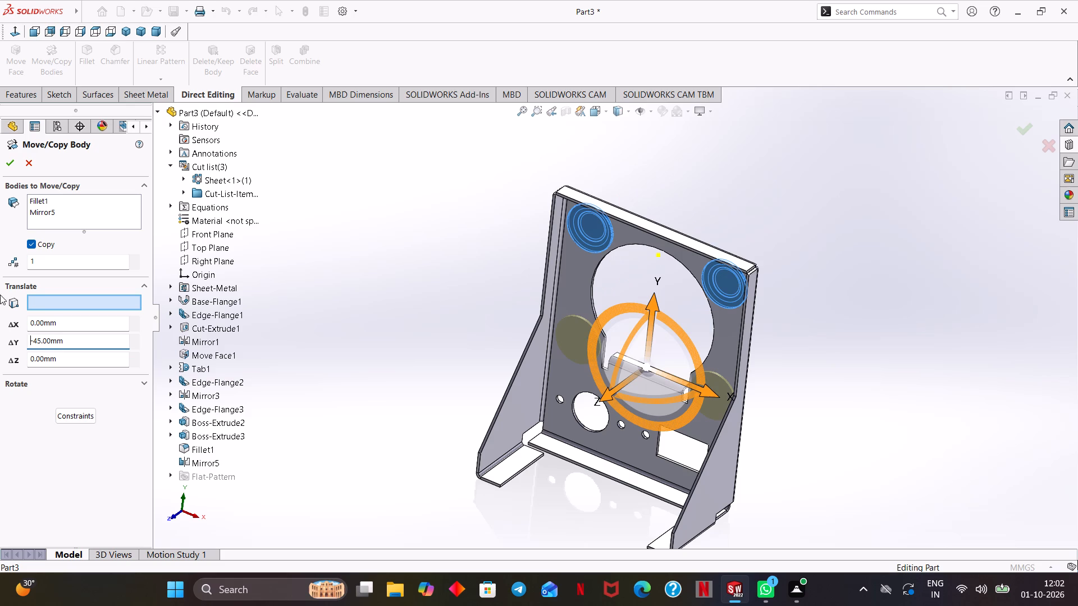
{"action": "left_click", "coordinate": [11, 159]}
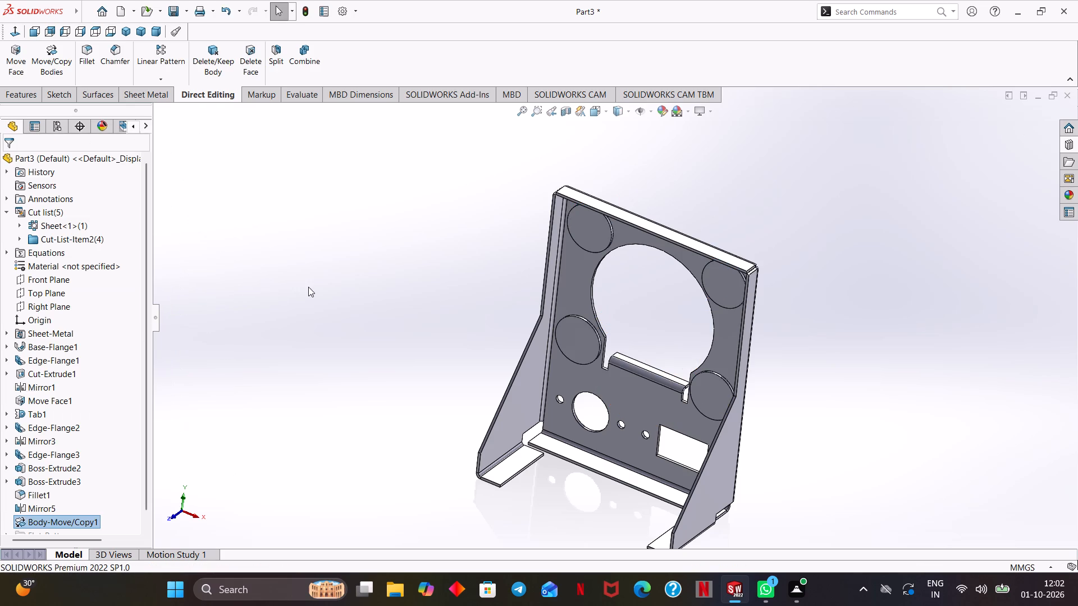
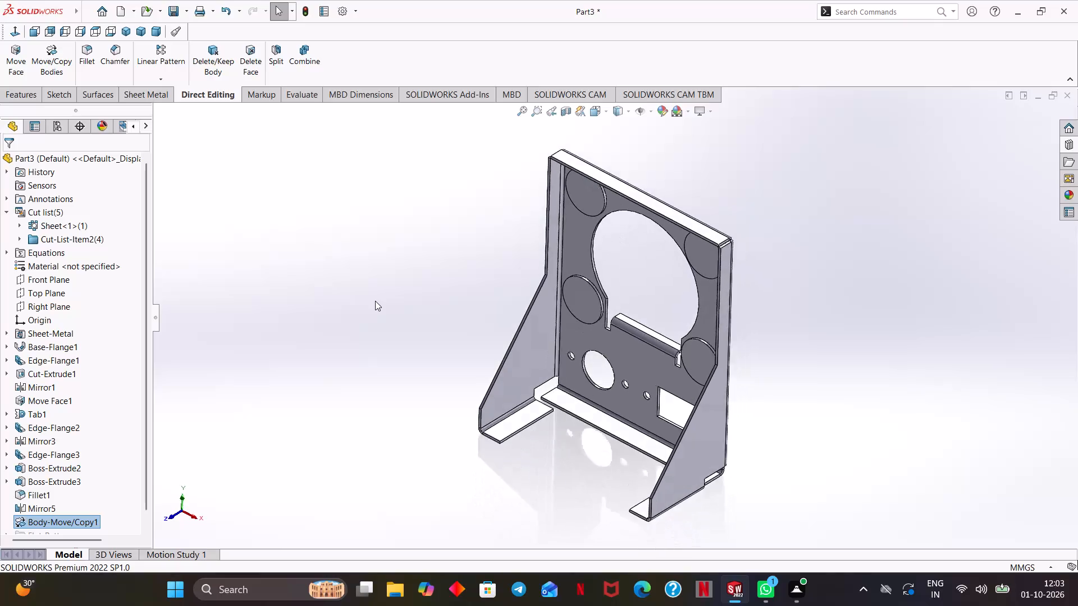
Indent the bracket body with the four disc bodies, using Remove selections, 1 mm thickness and 0 mm clearance.
{"action": "middle_click_drag", "start_coordinate": [373, 300], "coordinate": [390, 274]}
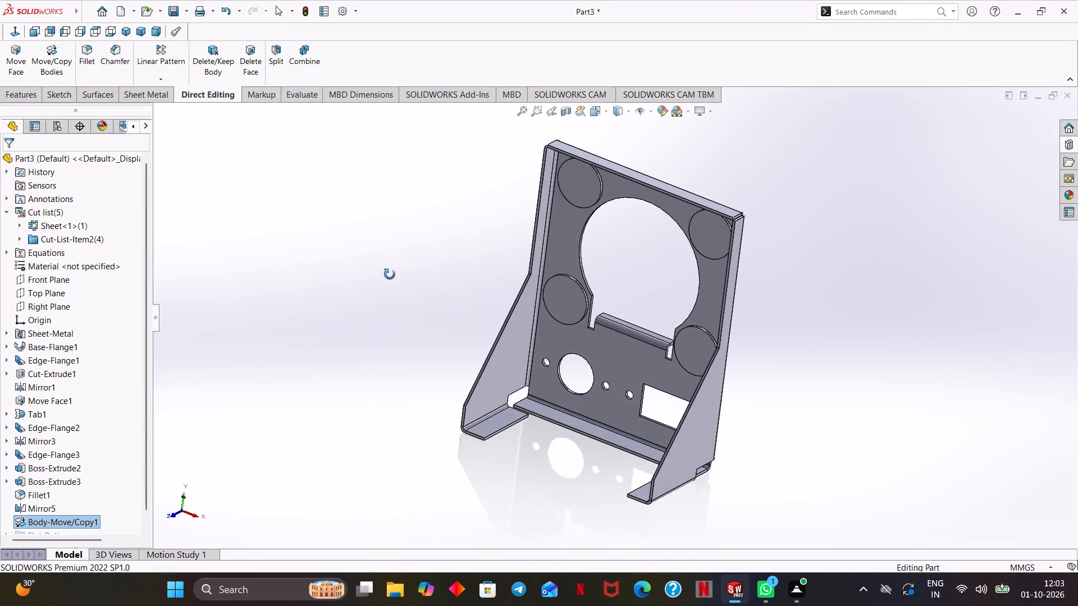
{"action": "middle_click_drag", "start_coordinate": [390, 274], "coordinate": [381, 274]}
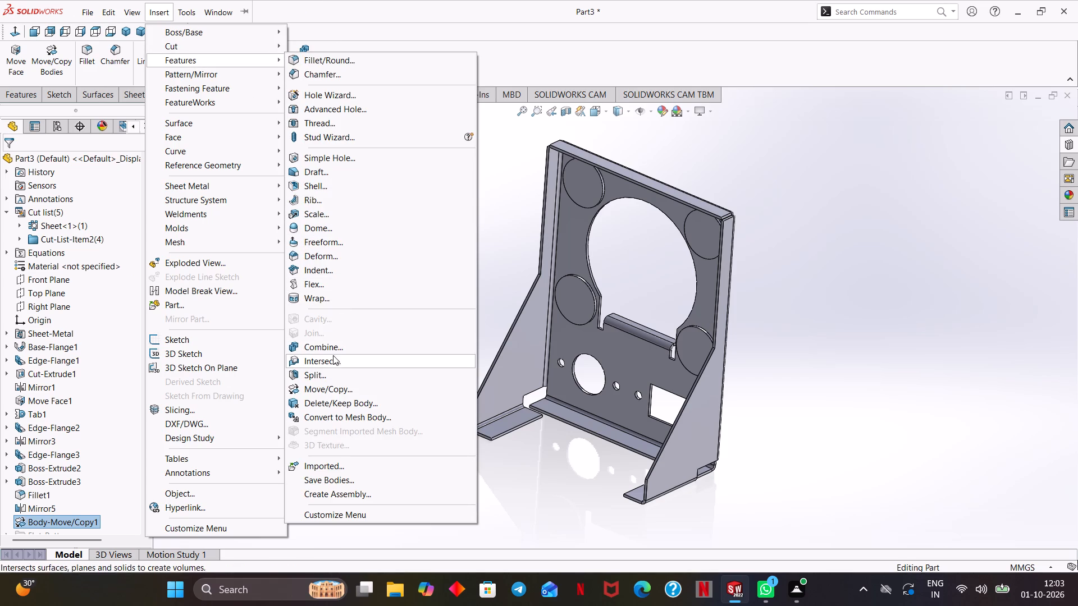
{"action": "left_click", "coordinate": [326, 272]}
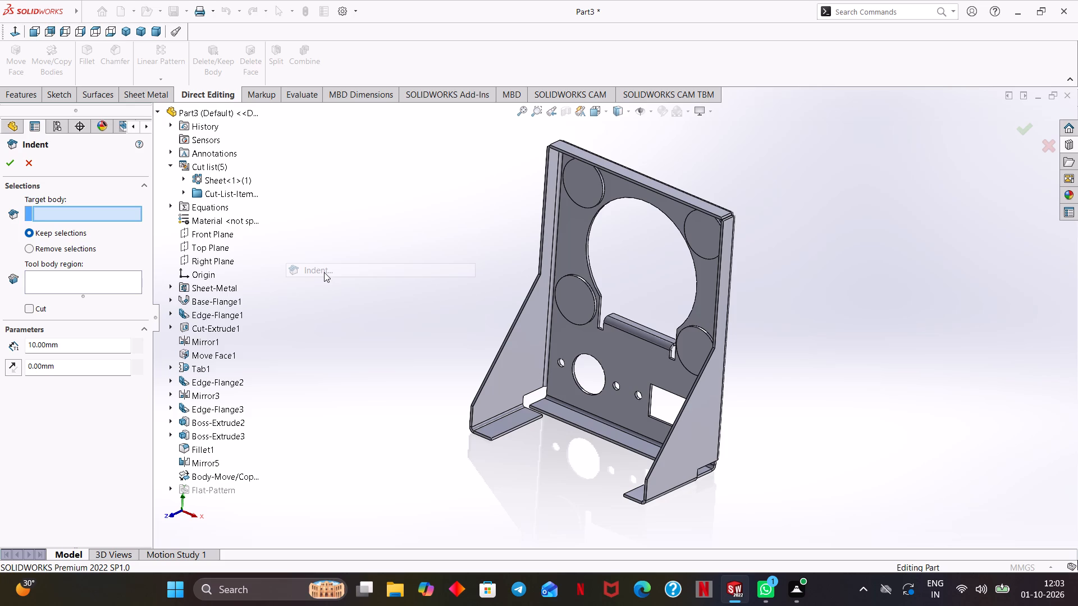
{"action": "middle_click_drag", "start_coordinate": [454, 311], "coordinate": [477, 316]}
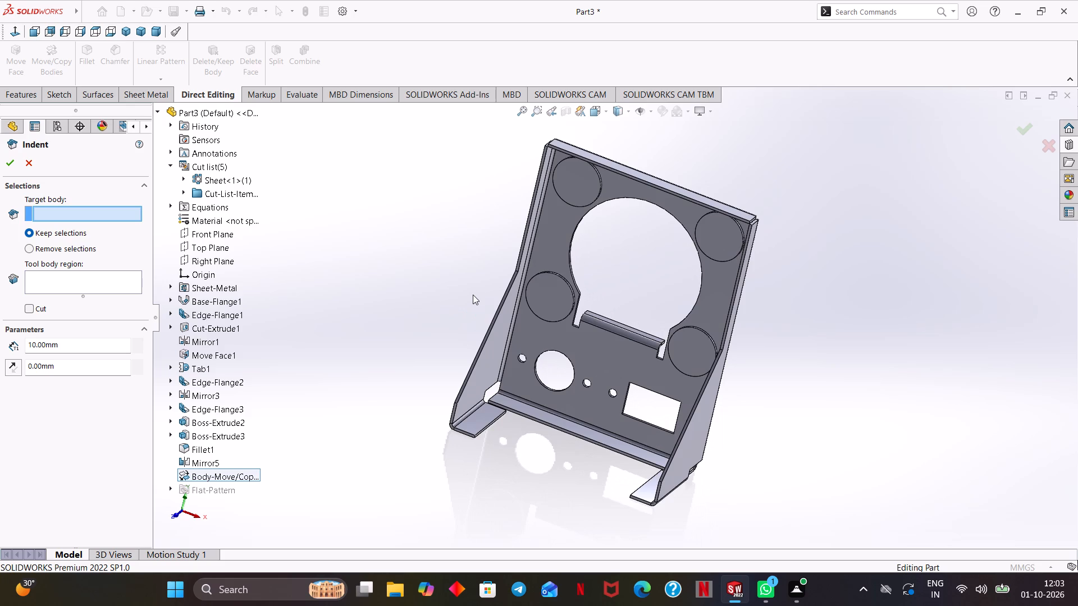
{"action": "scroll", "coordinate": [471, 295], "scroll_direction": "up", "scroll_amount": 1}
{"action": "scroll", "coordinate": [471, 295], "scroll_direction": "down", "scroll_amount": 3}
{"action": "middle_click_drag", "start_coordinate": [475, 292], "coordinate": [340, 327], "text": "ctrl"}
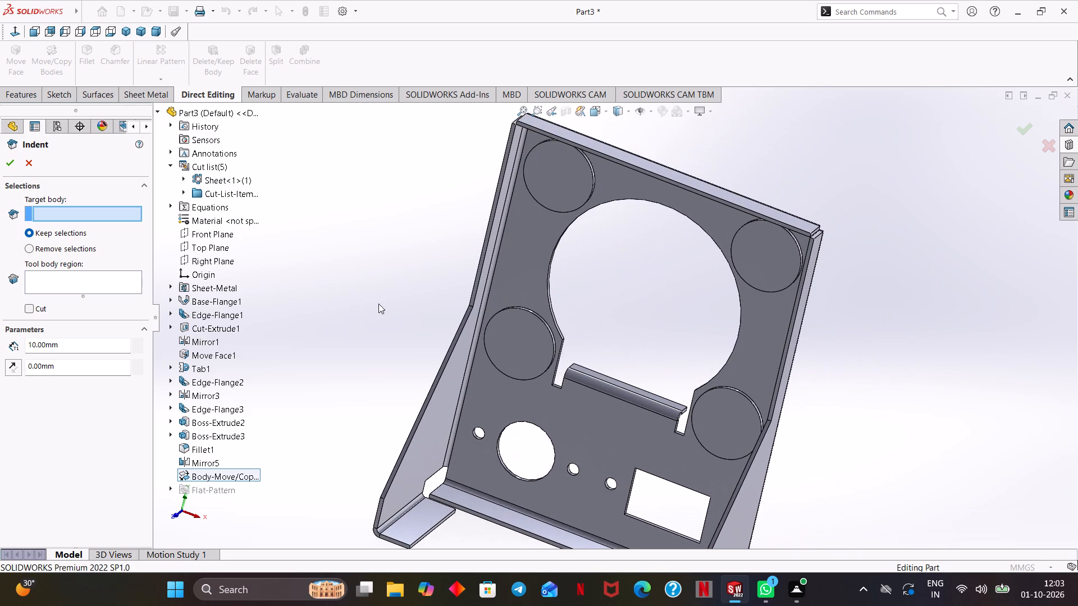
{"action": "left_click", "coordinate": [80, 213]}
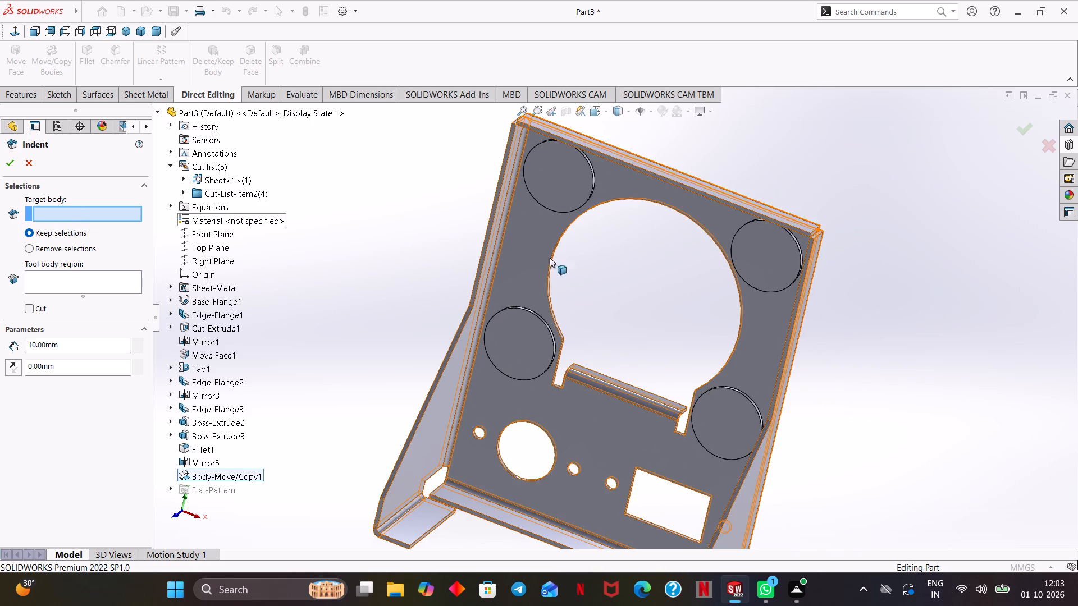
{"action": "left_click", "coordinate": [523, 259]}
{"action": "left_click", "coordinate": [98, 282]}
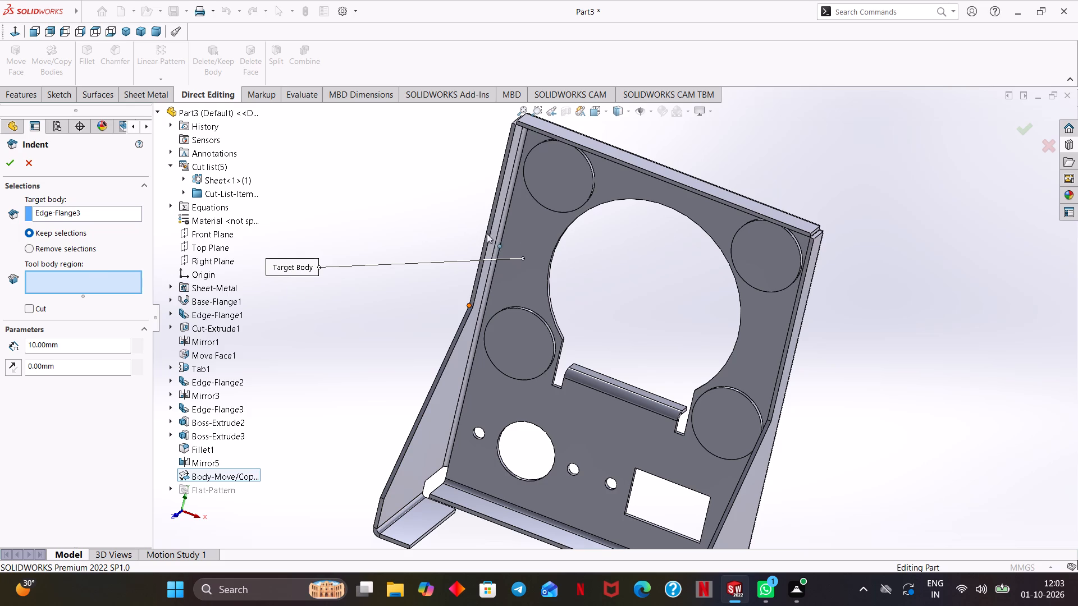
{"action": "left_click", "coordinate": [546, 192]}
{"action": "left_click", "coordinate": [742, 240]}
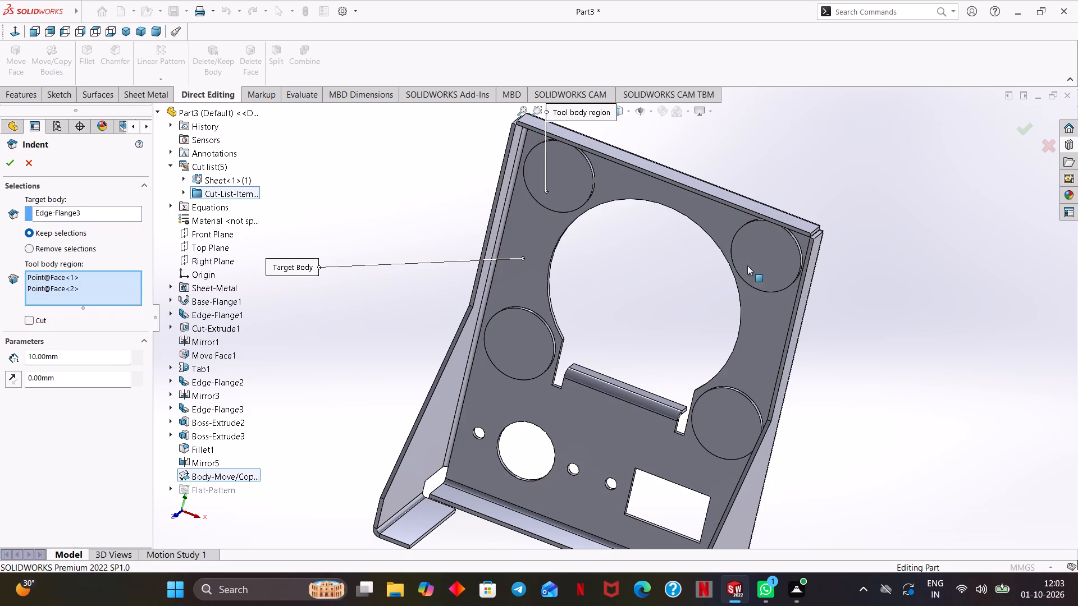
{"action": "left_click", "coordinate": [732, 407]}
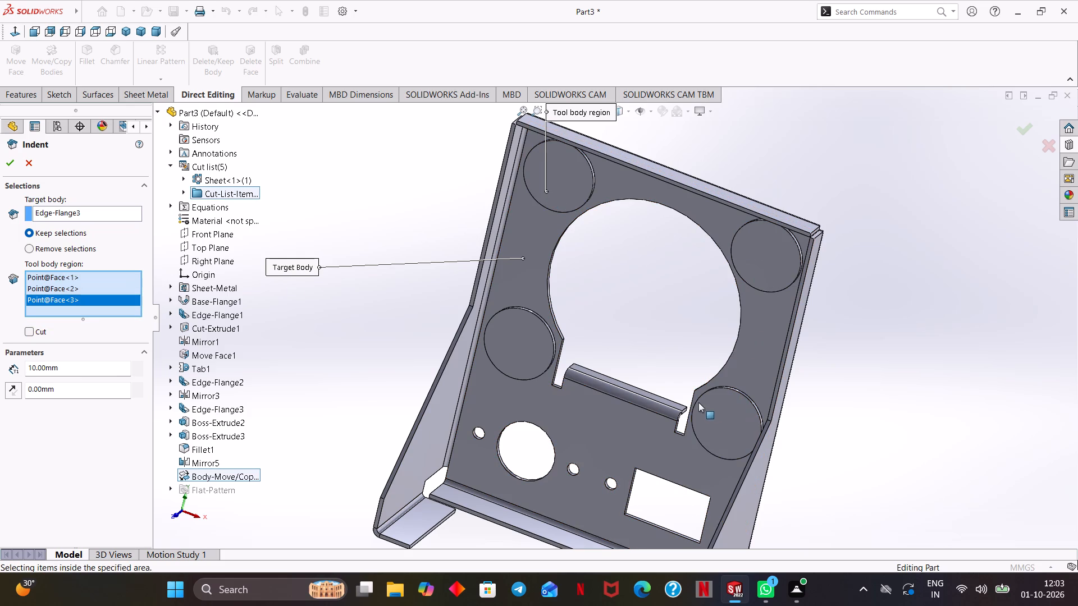
{"action": "left_click", "coordinate": [526, 356]}
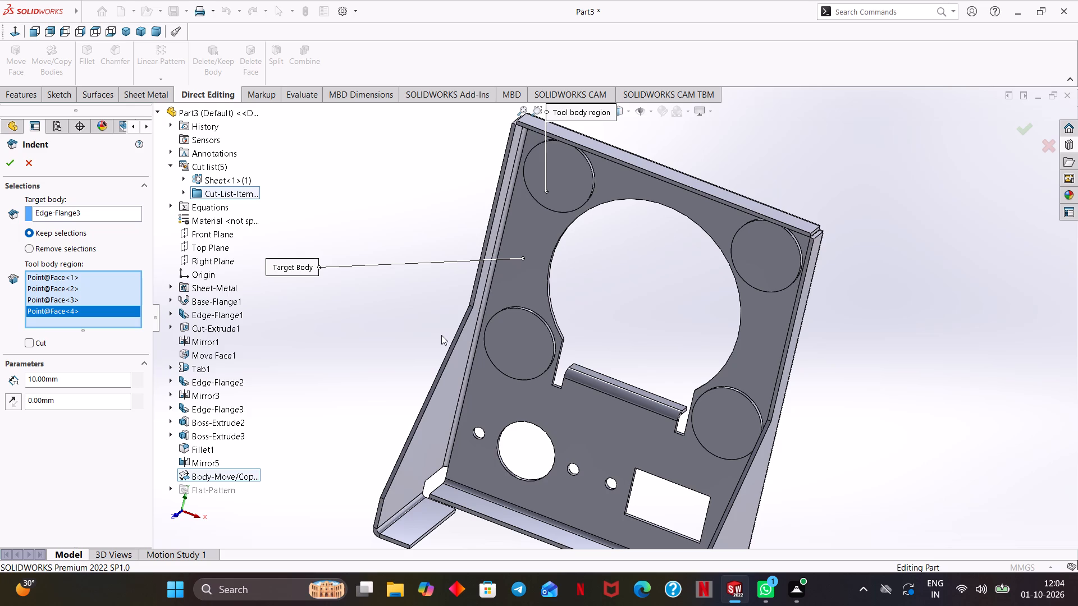
{"action": "left_click", "coordinate": [66, 249]}
{"action": "left_click_drag", "start_coordinate": [68, 378], "coordinate": [7, 382]}
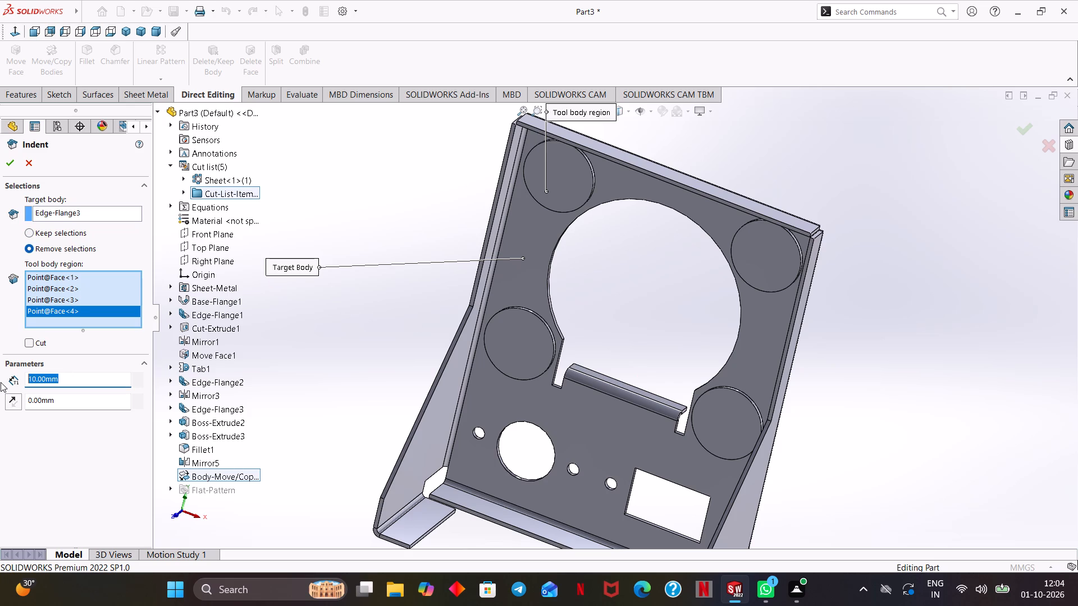
{"action": "key", "text": "1"}
{"action": "key", "text": "Return"}
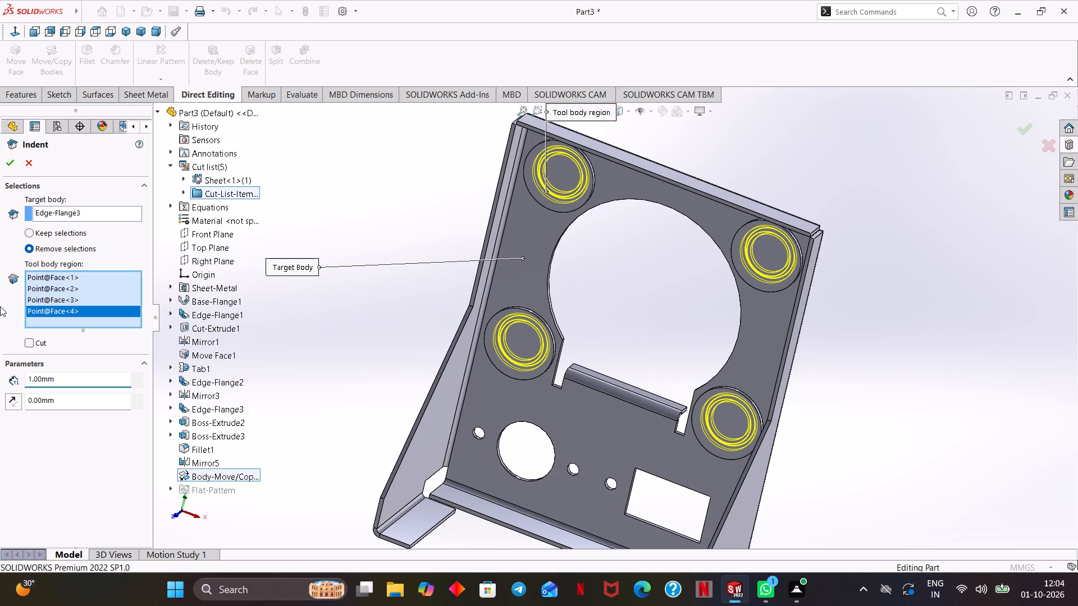
{"action": "left_click", "coordinate": [7, 166]}
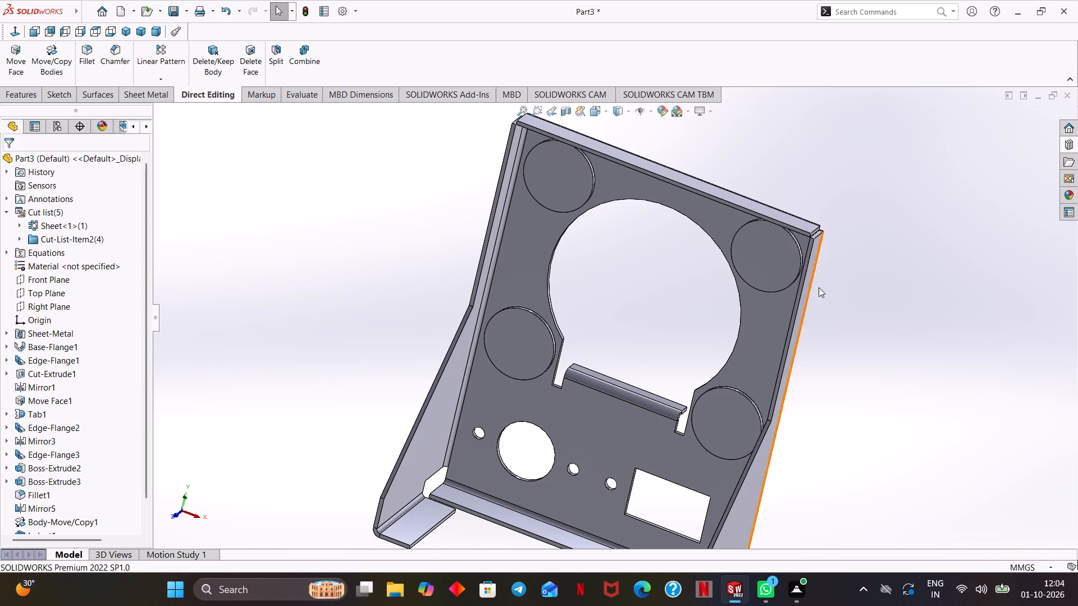
Inspect the four indents from the front and back of the bracket.
{"action": "middle_click_drag", "start_coordinate": [839, 287], "coordinate": [770, 281]}
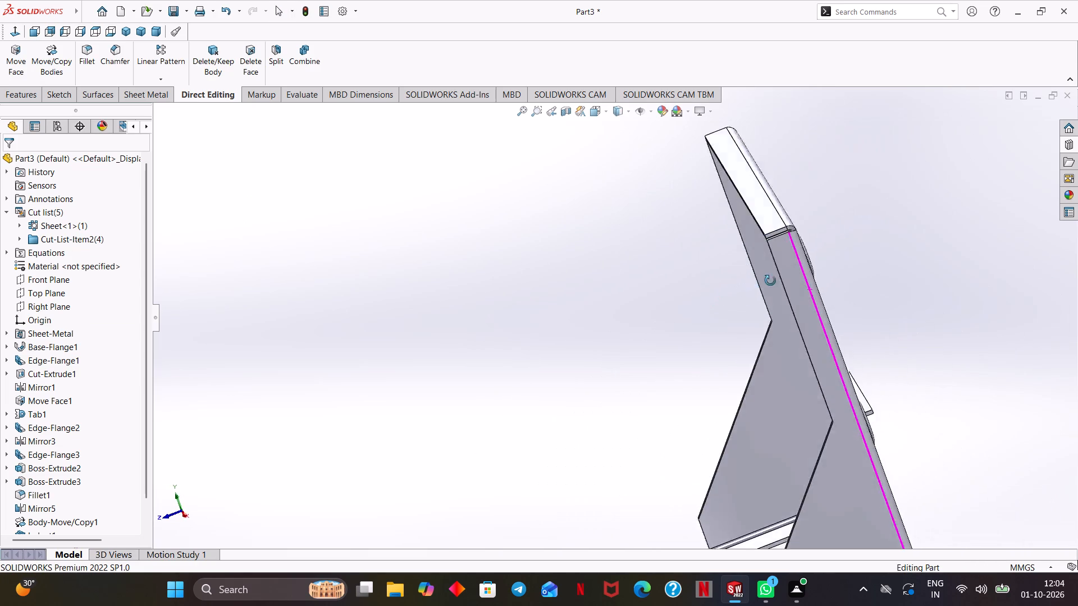
{"action": "middle_click_drag", "start_coordinate": [770, 281], "coordinate": [823, 247]}
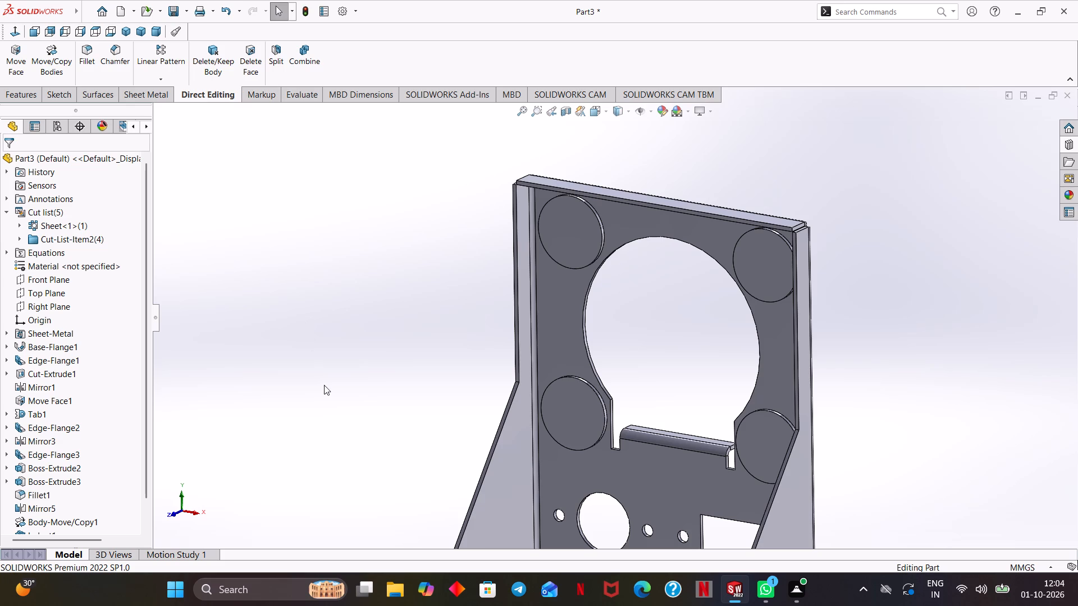
{"action": "middle_click_drag", "start_coordinate": [831, 359], "coordinate": [733, 403]}
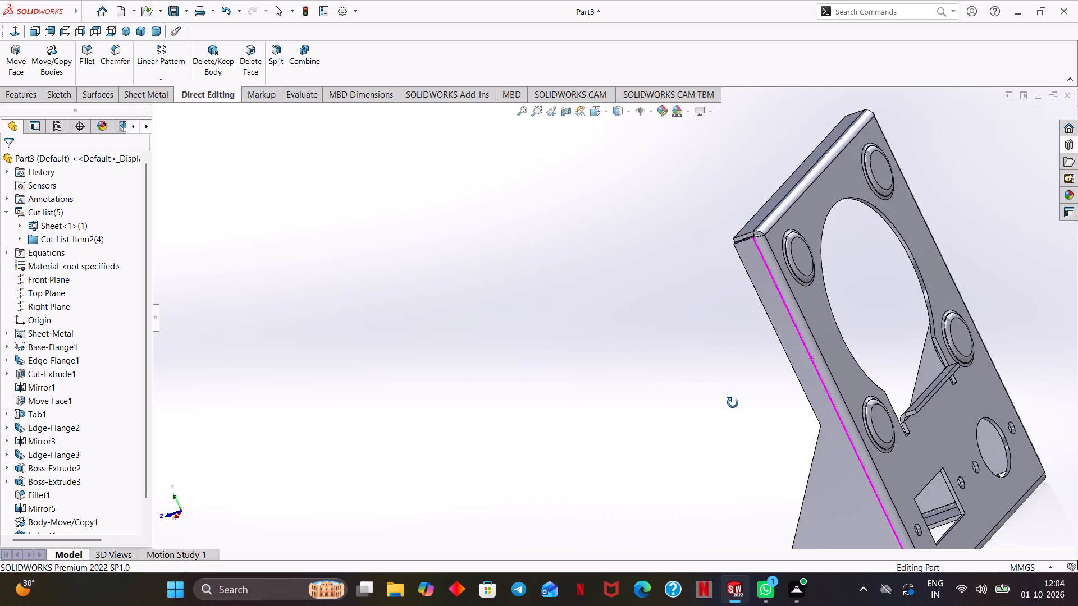
{"action": "middle_click_drag", "start_coordinate": [733, 403], "coordinate": [818, 373]}
{"action": "middle_click_drag", "start_coordinate": [870, 382], "coordinate": [852, 332], "text": "ctrl"}
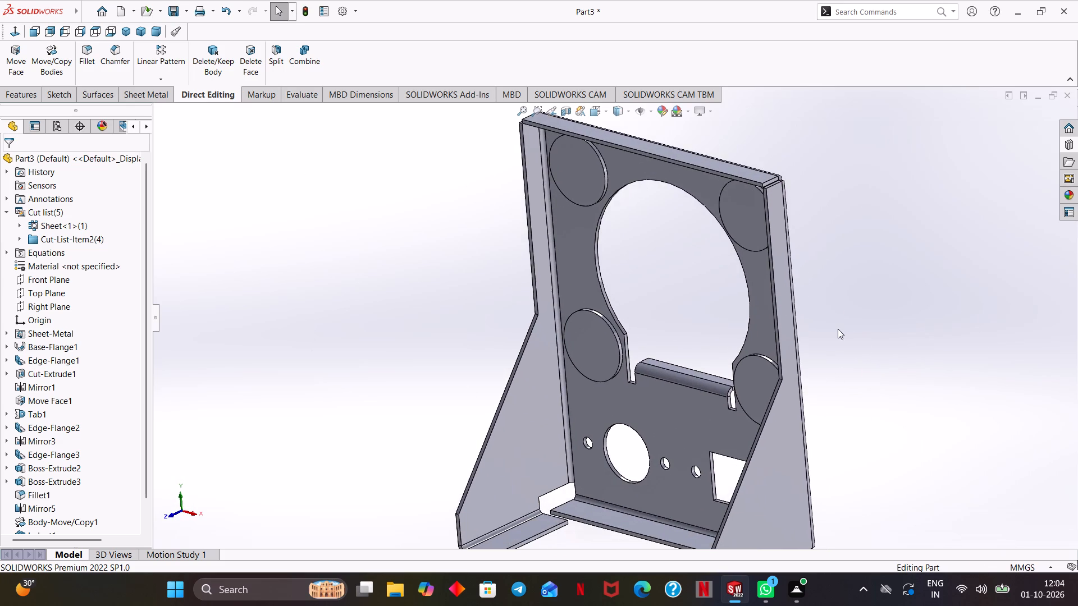
{"action": "scroll", "coordinate": [838, 329], "scroll_direction": "up", "scroll_amount": 1}
{"action": "middle_click_drag", "start_coordinate": [832, 350], "coordinate": [847, 354]}
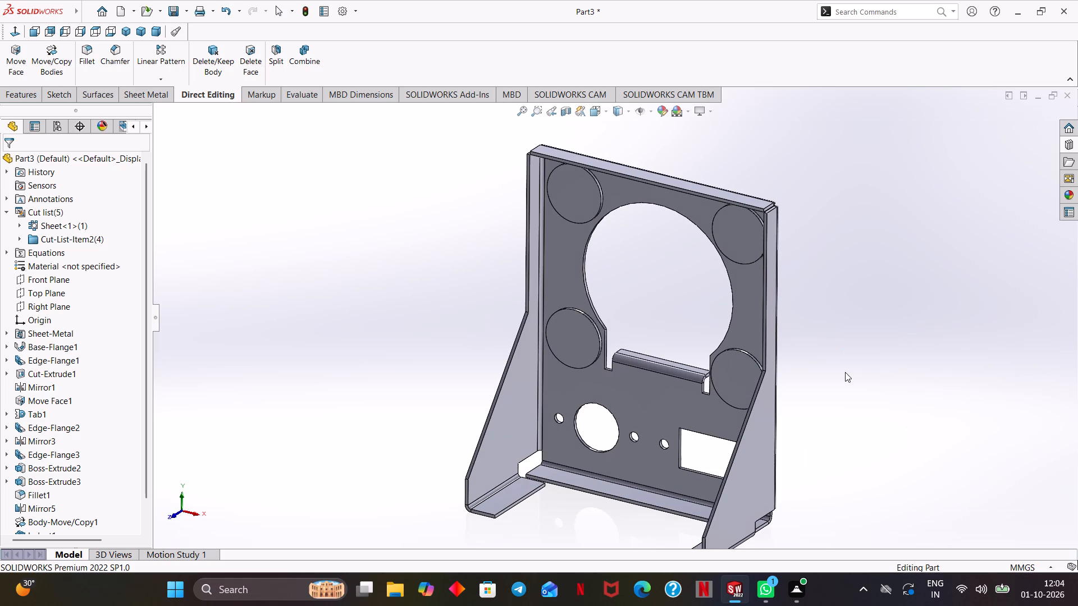
{"action": "middle_click_drag", "start_coordinate": [844, 377], "coordinate": [833, 352], "text": "ctrl"}
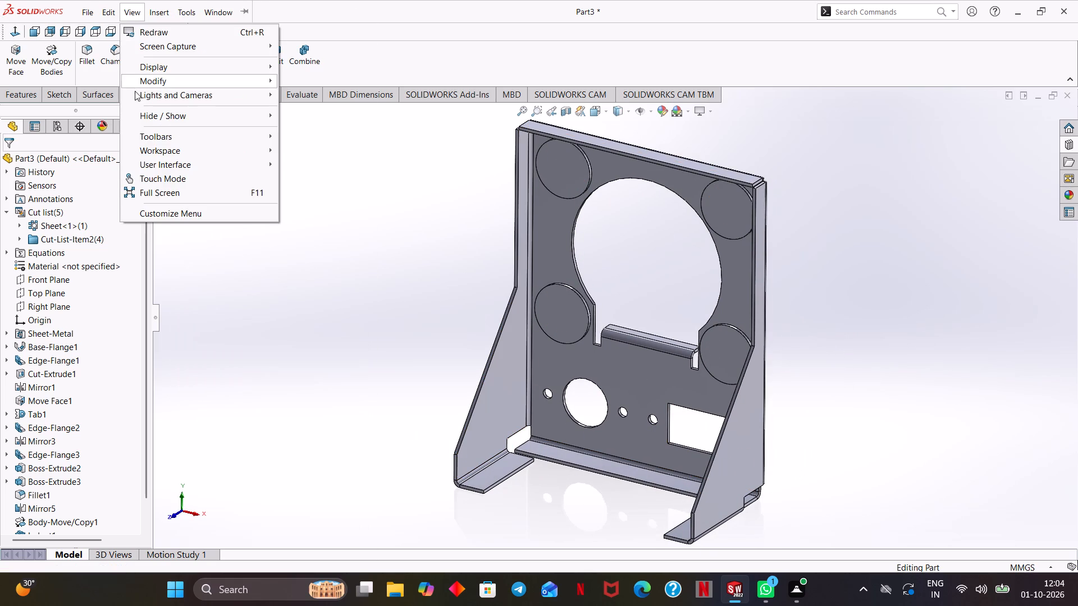
{"action": "left_click_drag", "start_coordinate": [267, 131], "coordinate": [283, 161]}
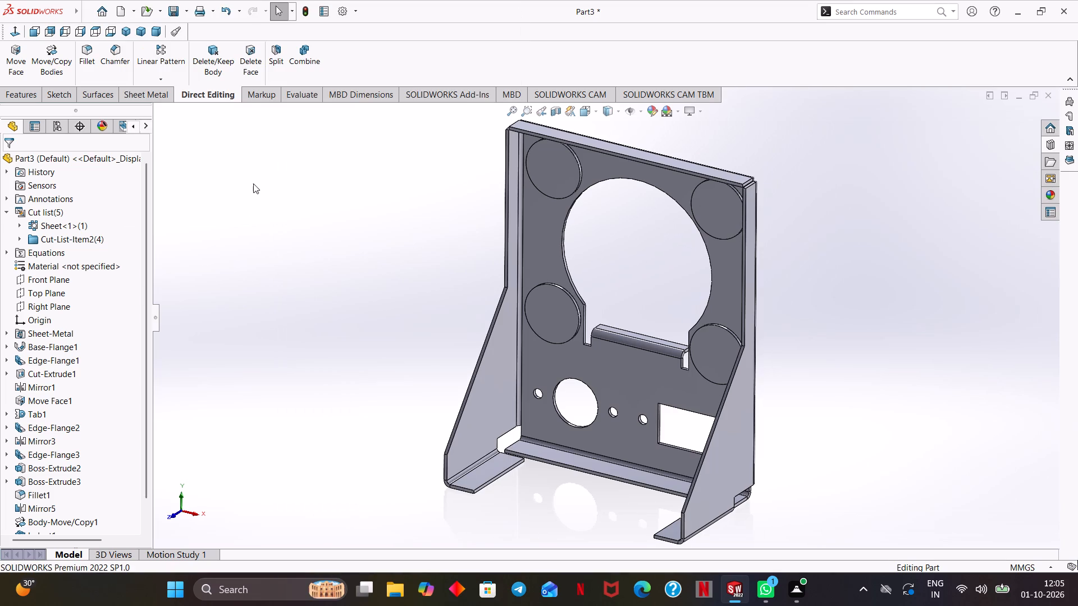
{"action": "left_click_drag", "start_coordinate": [229, 168], "coordinate": [300, 264]}
Delete the four disc tool bodies with Delete/Keep Body, leaving only the indented sheet metal bracket.
{"action": "left_click", "coordinate": [205, 66]}
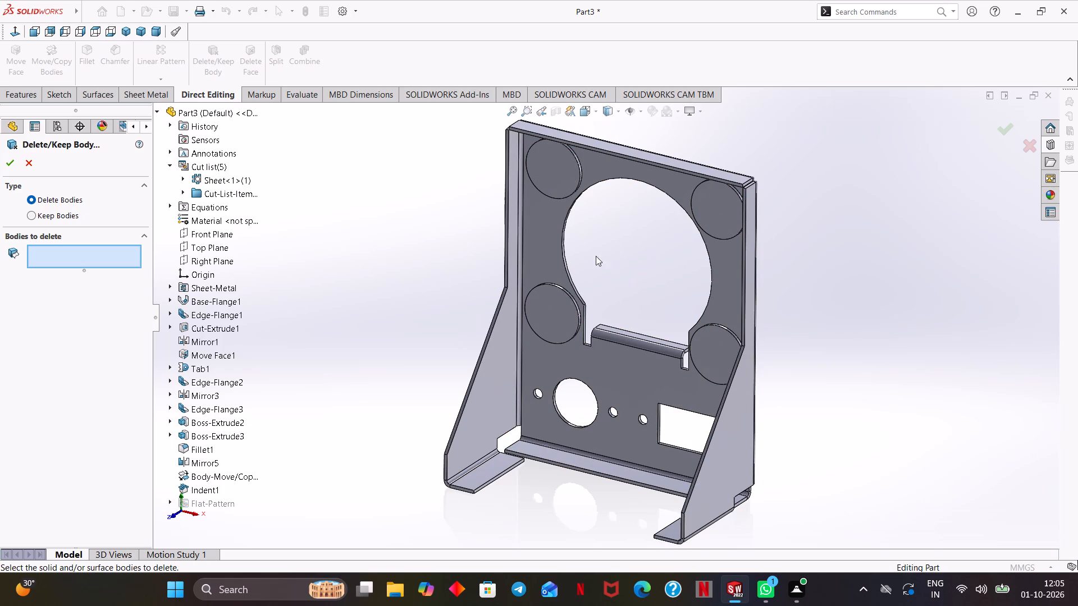
{"action": "left_click", "coordinate": [543, 178]}
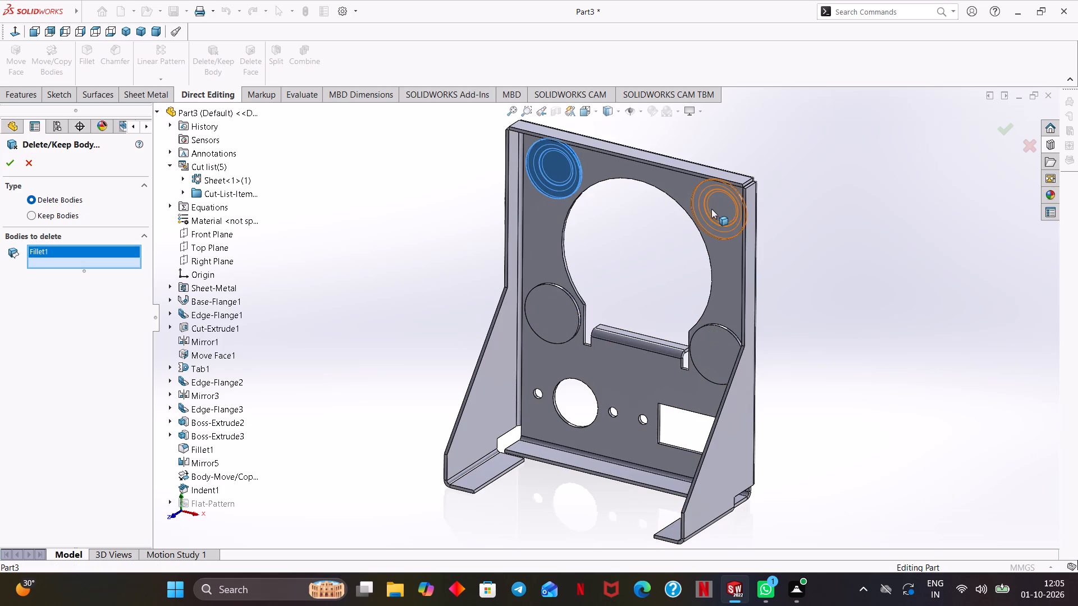
{"action": "left_click", "coordinate": [715, 210]}
{"action": "left_click", "coordinate": [716, 353]}
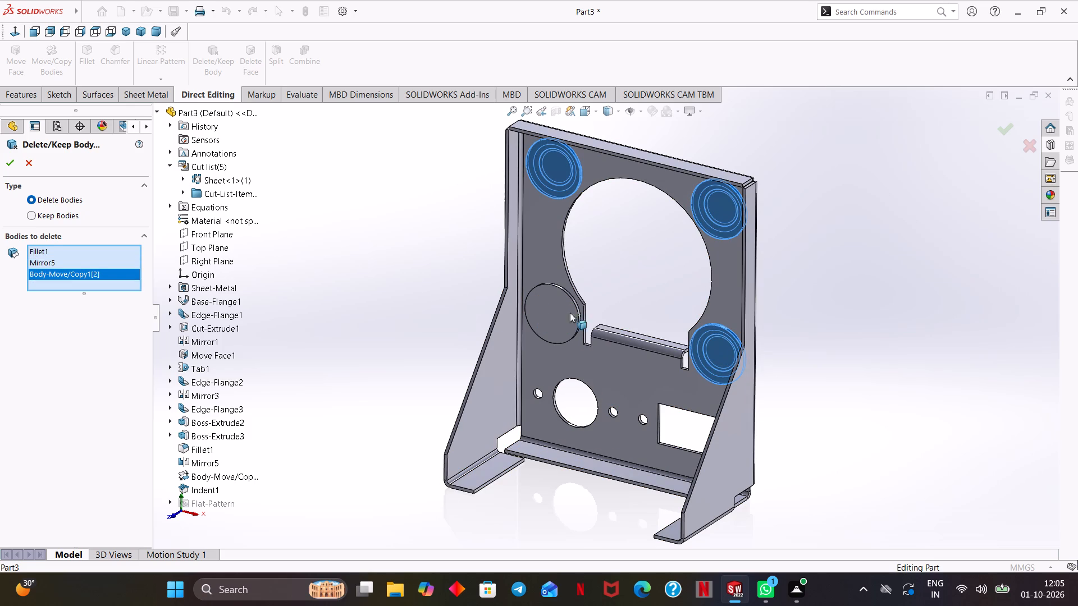
{"action": "left_click", "coordinate": [543, 308]}
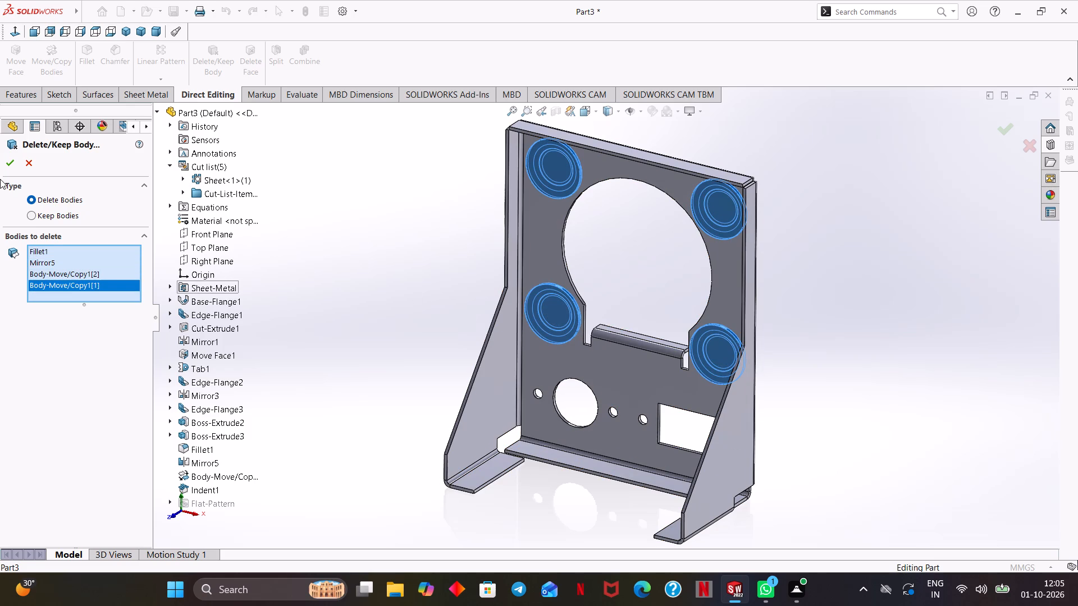
{"action": "left_click", "coordinate": [11, 163]}
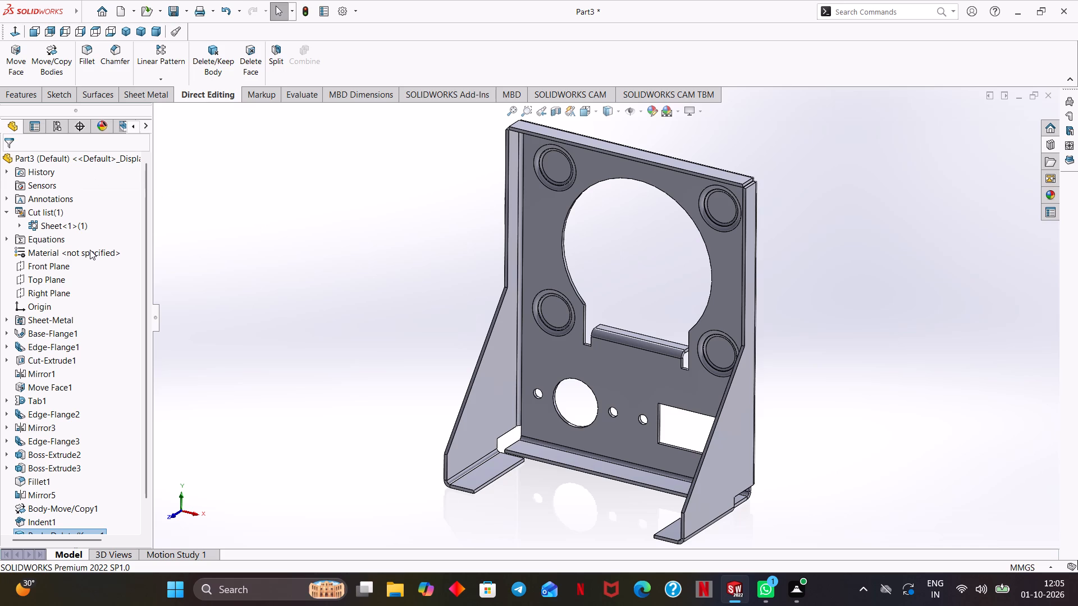
On the upper-left indent's flat face, sketch a circle centred in each of the four indents, with radii about 2.1 to 3.2 mm.
{"action": "middle_click_drag", "start_coordinate": [326, 224], "coordinate": [321, 219]}
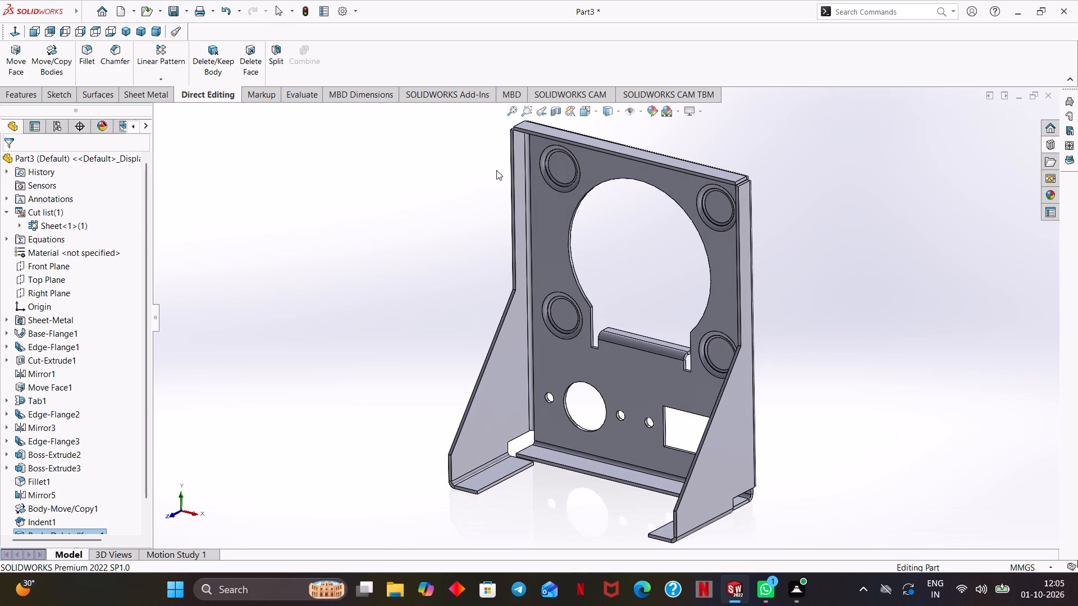
{"action": "left_click", "coordinate": [556, 169]}
{"action": "left_click", "coordinate": [607, 140]}
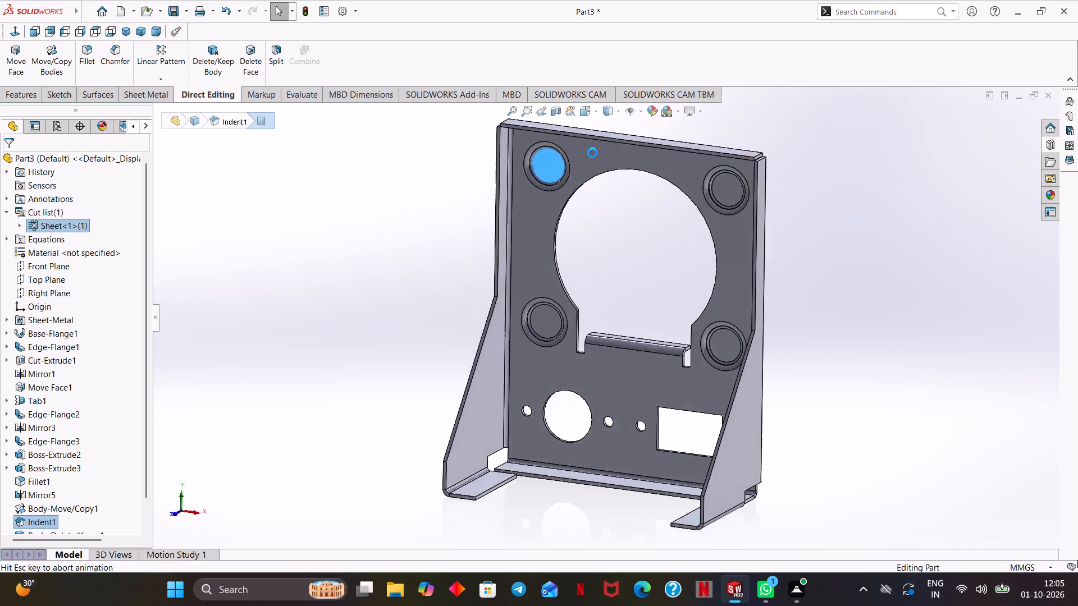
{"action": "scroll", "coordinate": [351, 229], "scroll_direction": "down", "scroll_amount": 1}
{"action": "middle_click_drag", "start_coordinate": [383, 240], "coordinate": [330, 283], "text": "ctrl"}
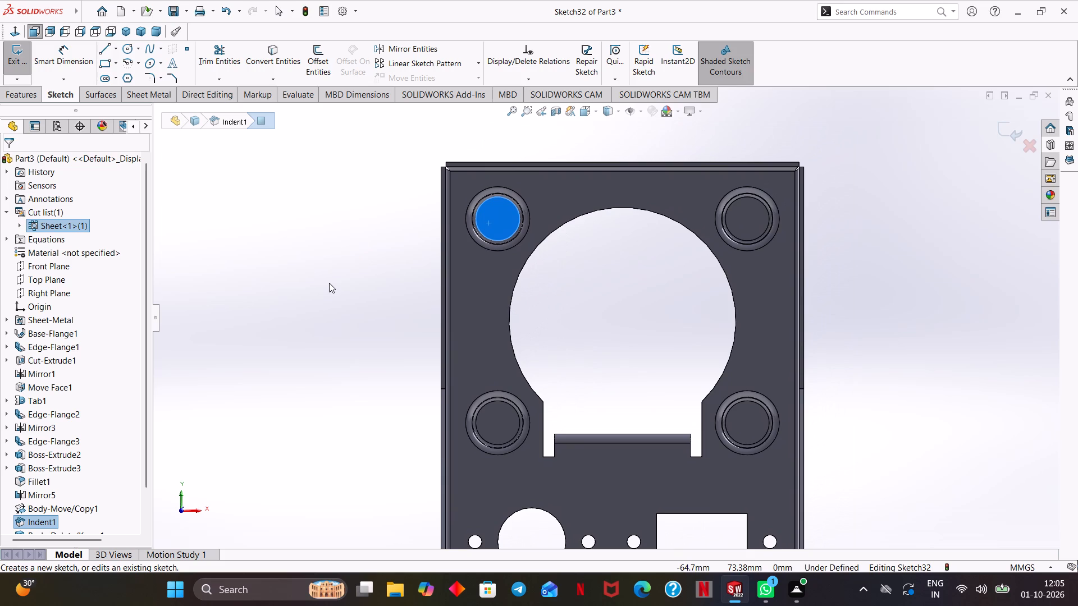
{"action": "left_click", "coordinate": [293, 296]}
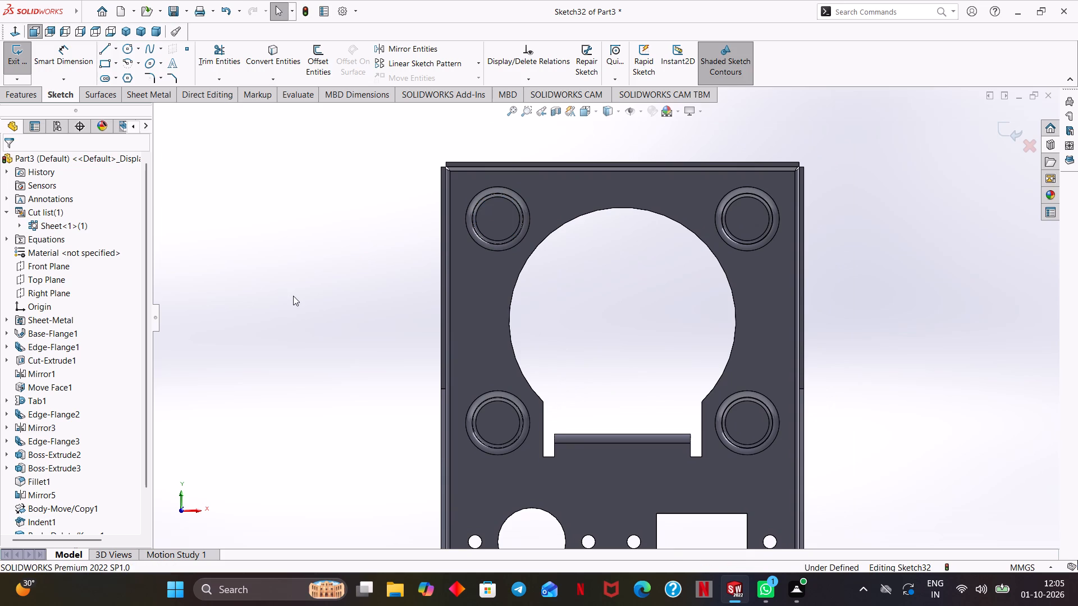
{"action": "left_click", "coordinate": [125, 48]}
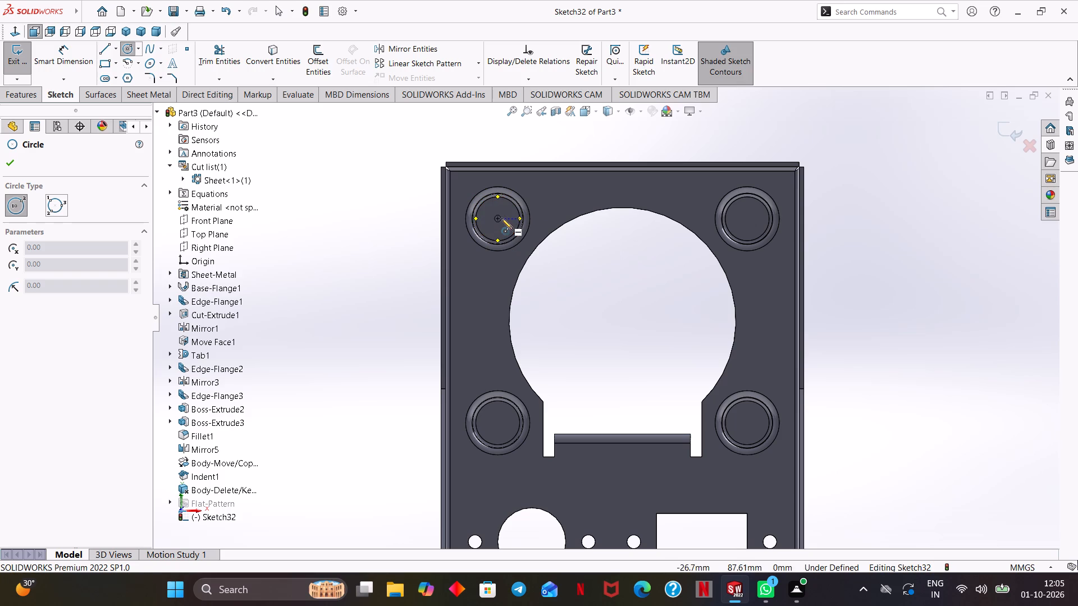
{"action": "left_click", "coordinate": [499, 218]}
{"action": "left_click", "coordinate": [508, 225]}
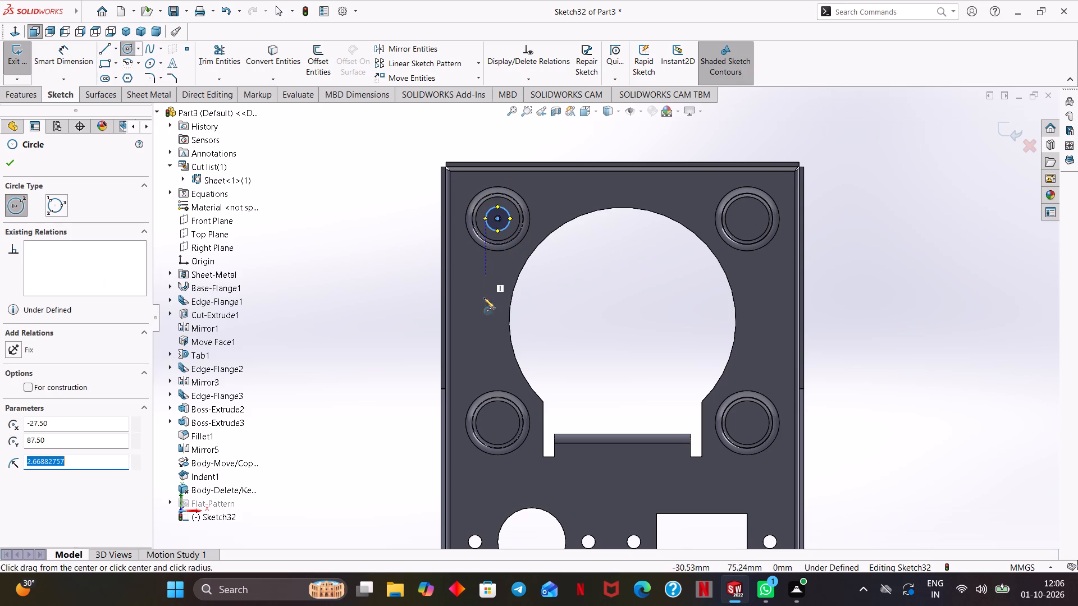
{"action": "left_click", "coordinate": [499, 423]}
{"action": "left_click", "coordinate": [506, 428]}
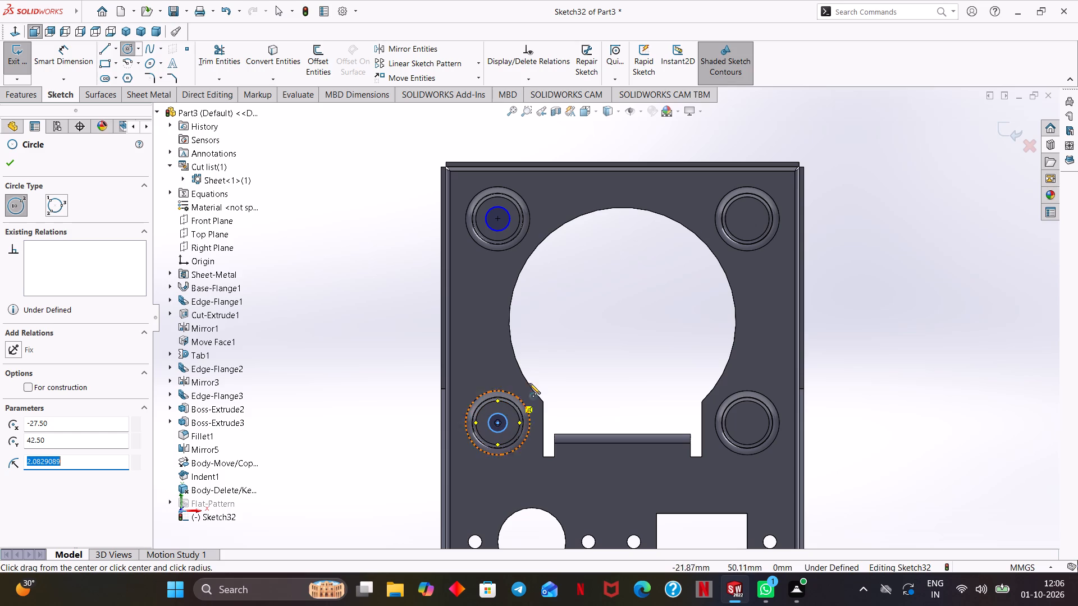
{"action": "left_click", "coordinate": [747, 219]}
{"action": "left_click", "coordinate": [756, 231]}
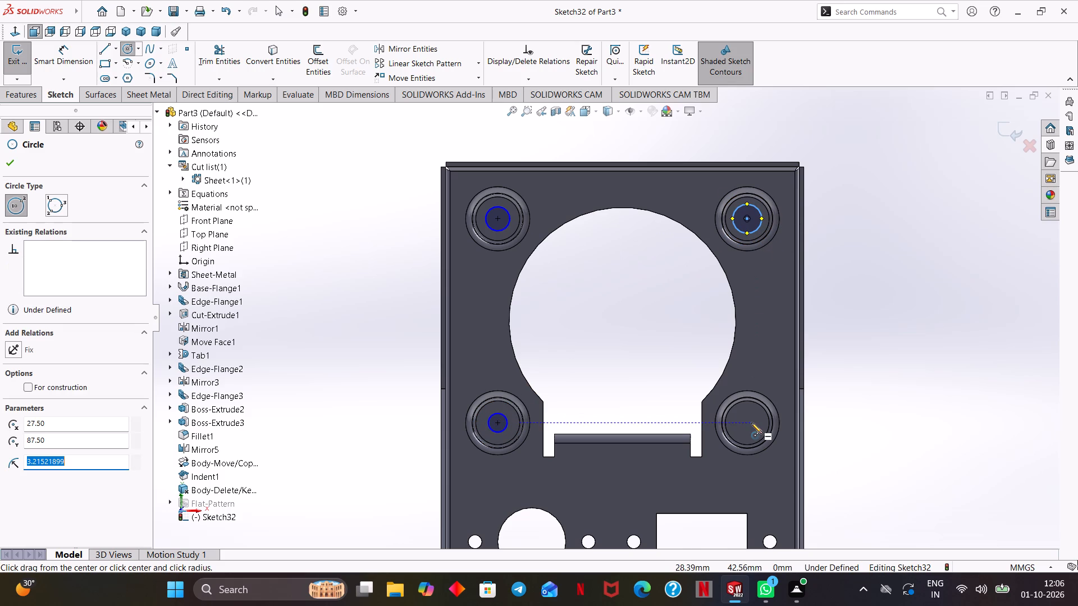
{"action": "left_click", "coordinate": [748, 423]}
{"action": "left_click", "coordinate": [757, 429]}
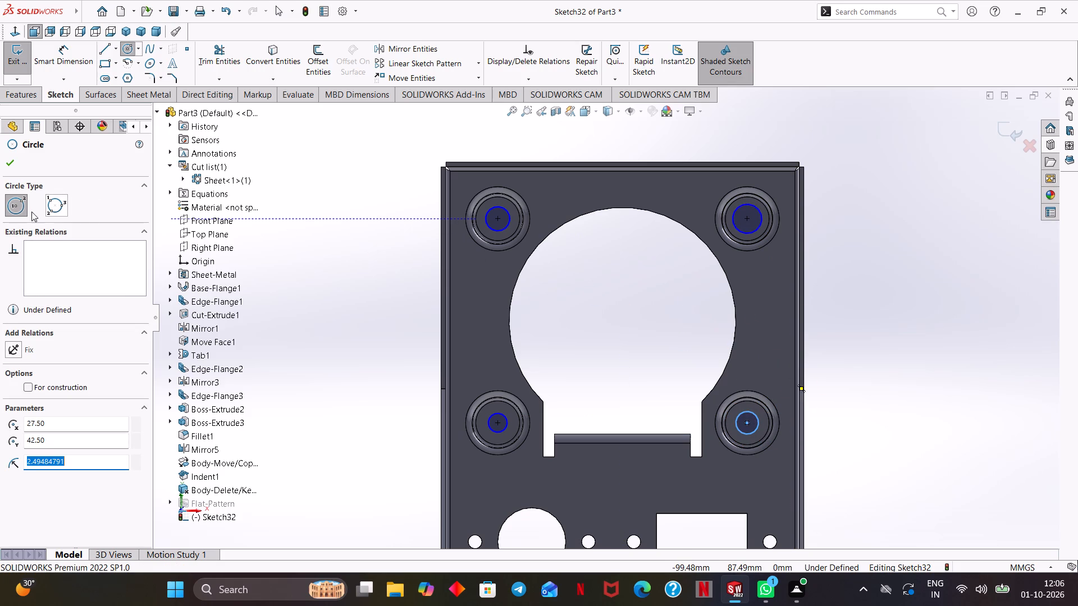
Apply an Equal relation to the four circles sketched in the corner indents.
{"action": "left_click", "coordinate": [12, 166]}
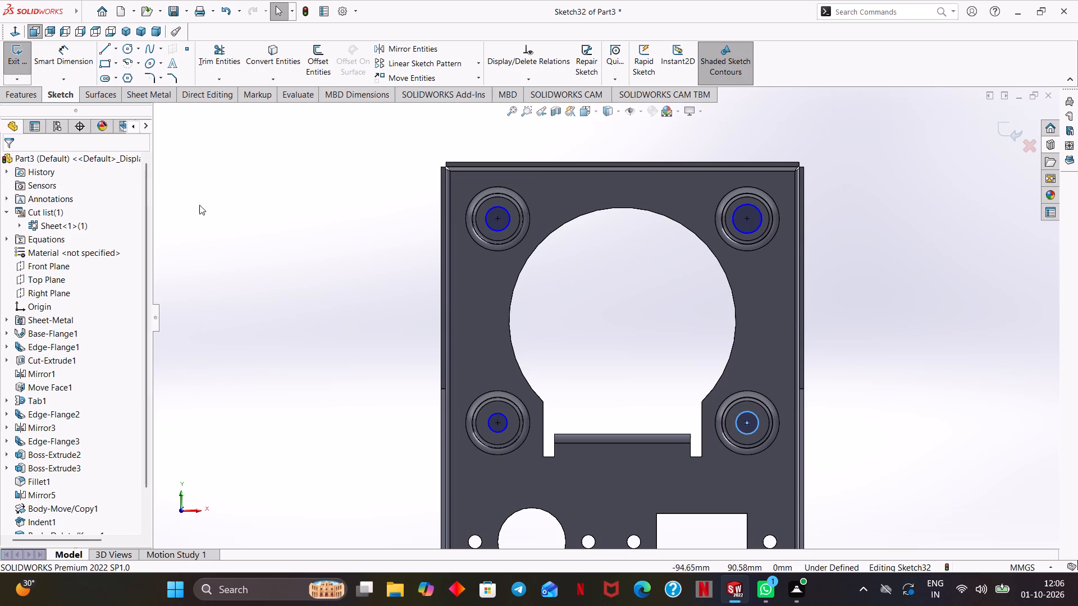
{"action": "middle_click_drag", "start_coordinate": [216, 203], "coordinate": [159, 198], "text": "ctrl"}
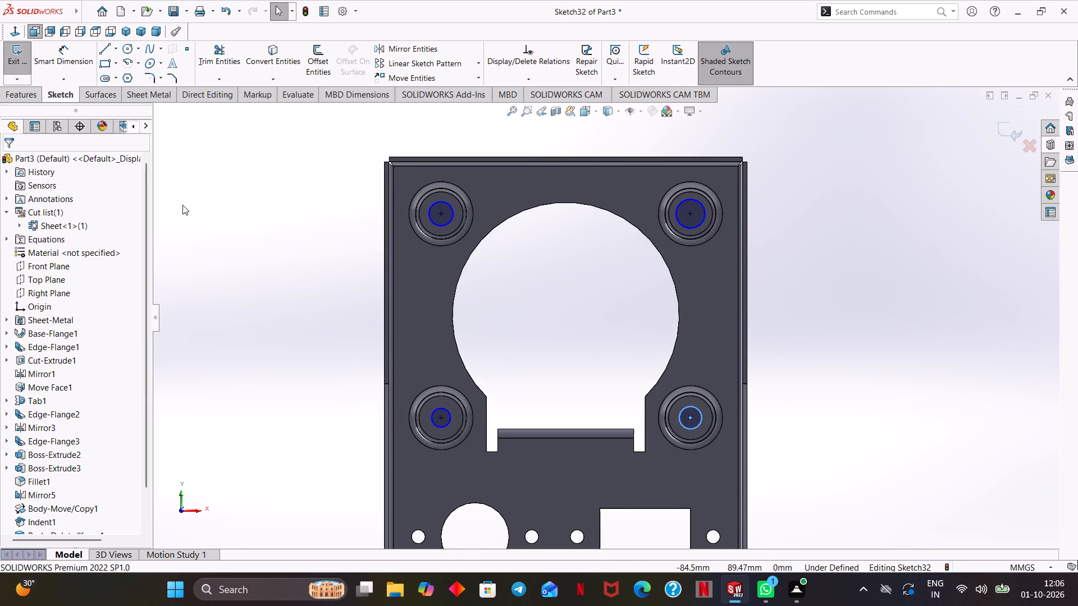
{"action": "scroll", "coordinate": [182, 205], "scroll_direction": "up", "scroll_amount": 1}
{"action": "middle_click_drag", "start_coordinate": [225, 225], "coordinate": [209, 214], "text": "ctrl"}
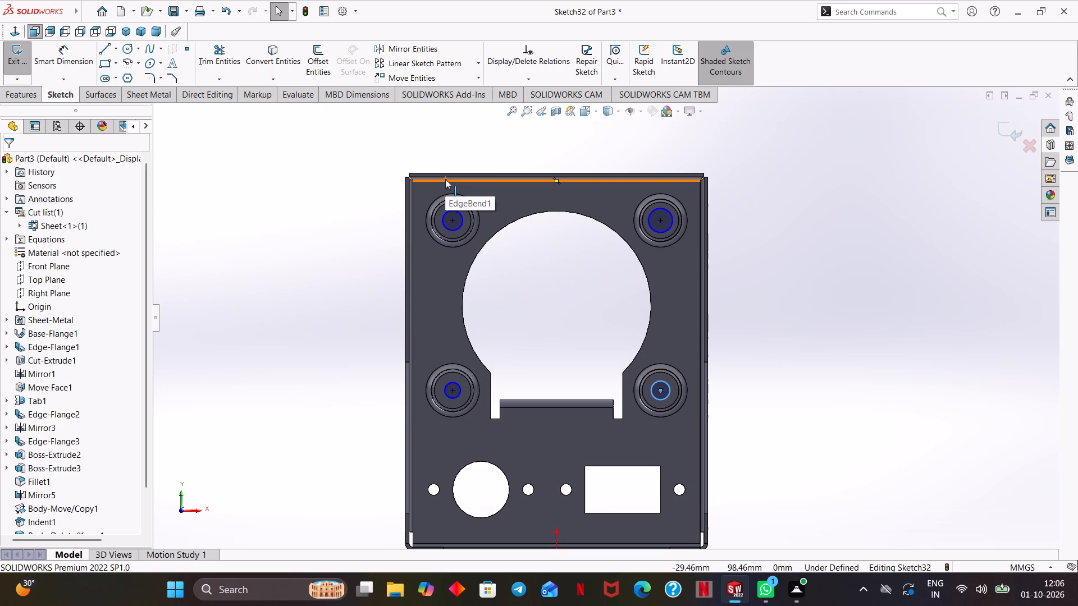
{"action": "left_click_drag", "start_coordinate": [783, 154], "coordinate": [756, 169]}
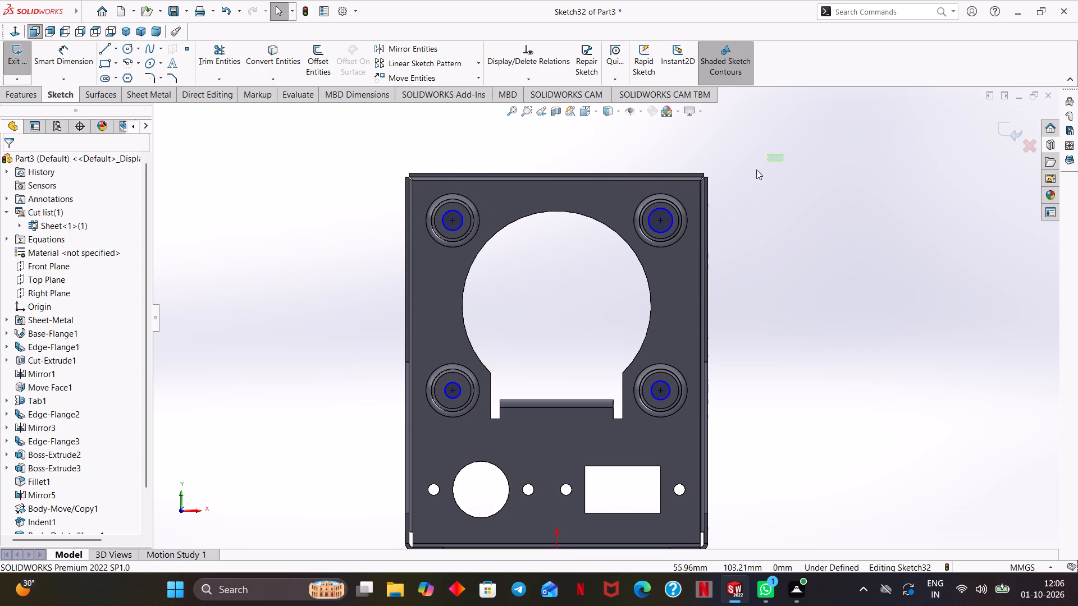
{"action": "left_click_drag", "start_coordinate": [756, 169], "coordinate": [390, 411]}
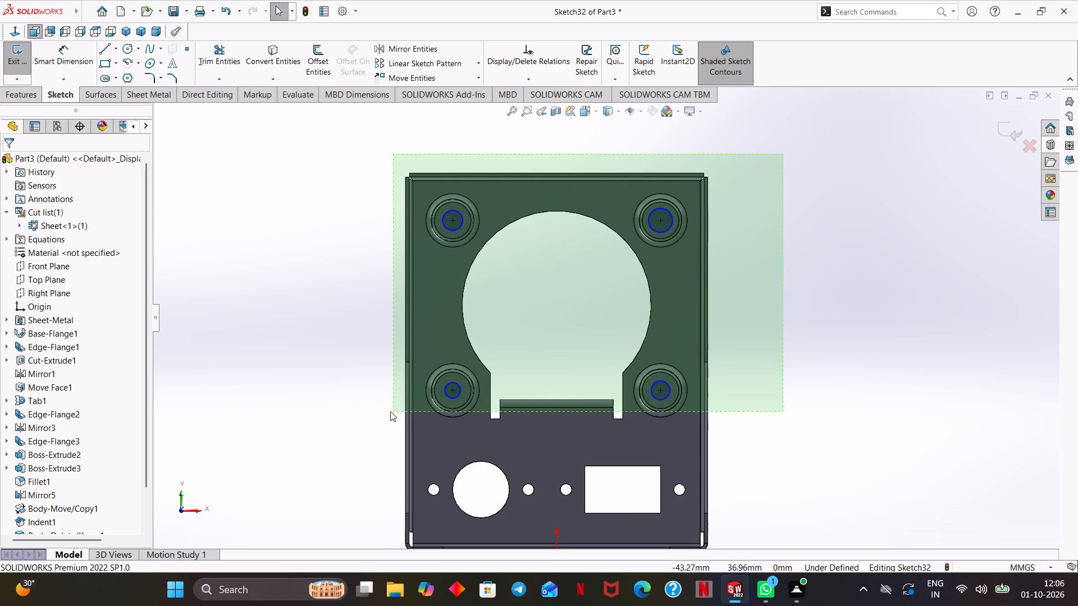
{"action": "left_click_drag", "start_coordinate": [390, 411], "coordinate": [344, 423]}
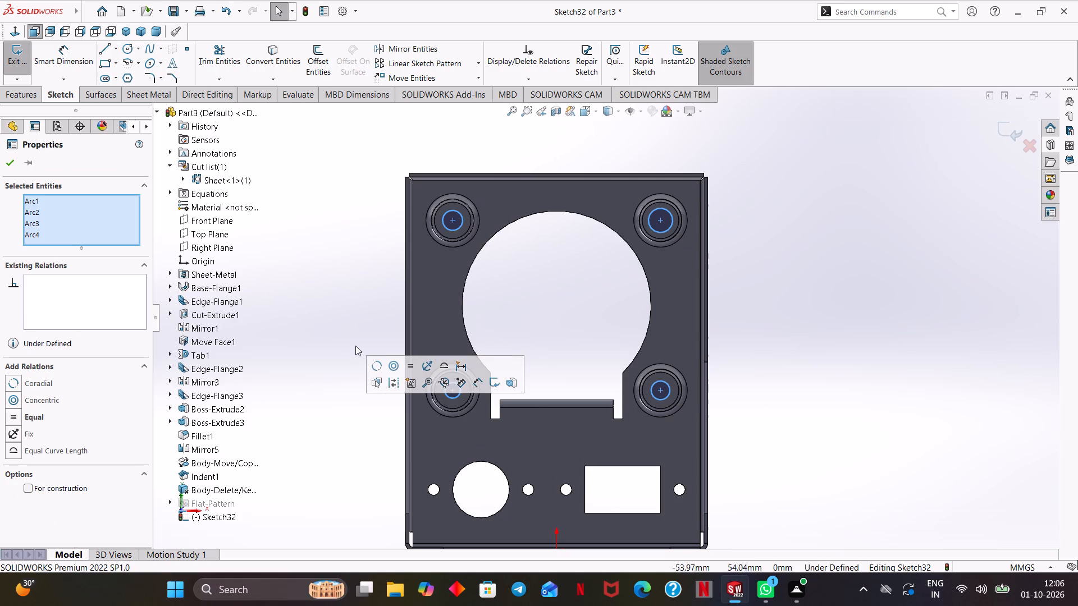
{"action": "left_click", "coordinate": [405, 360]}
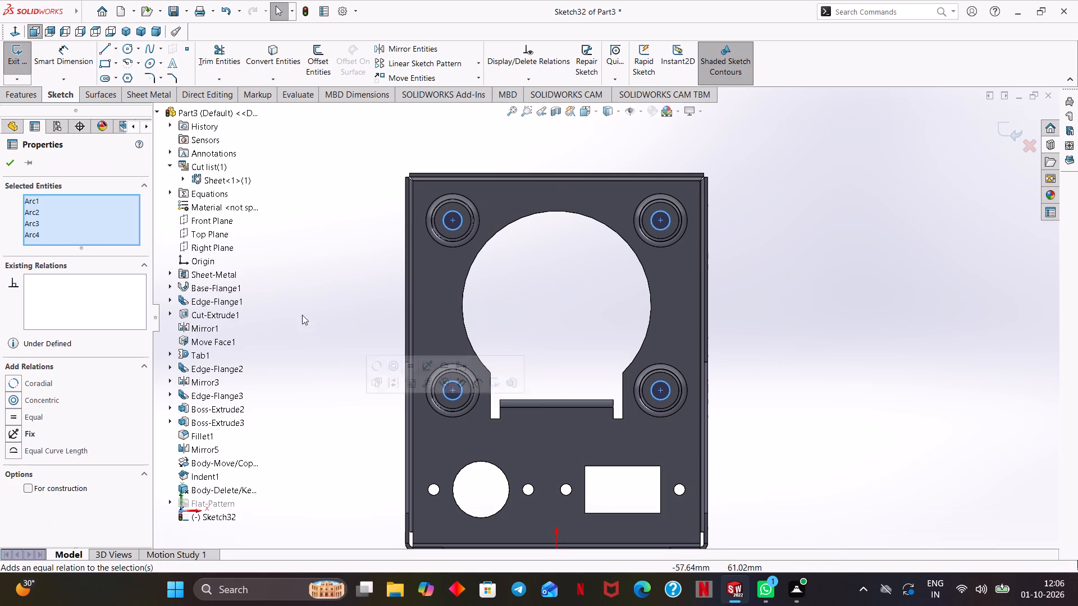
{"action": "left_click", "coordinate": [10, 166]}
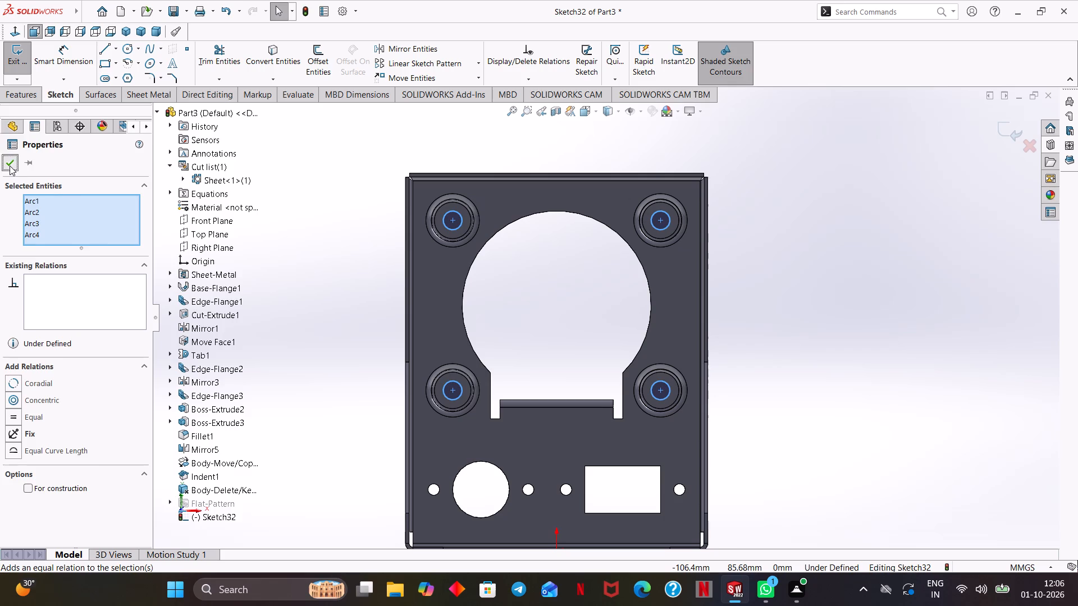
Dimension the circle in the upper-left indent with a diameter of 5 mm.
{"action": "left_click", "coordinate": [43, 63]}
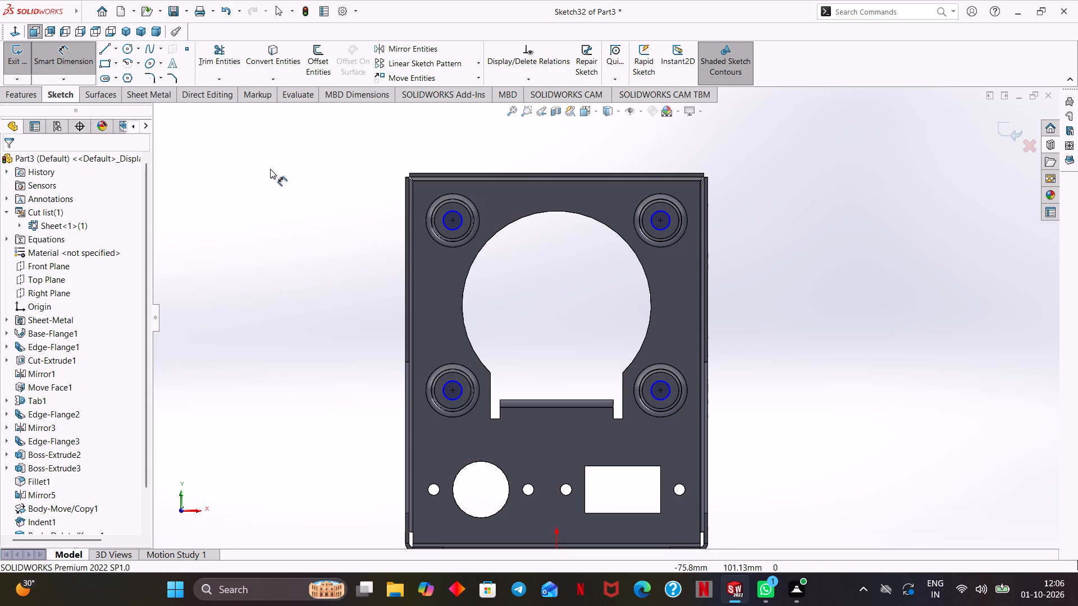
{"action": "left_click_drag", "start_coordinate": [463, 218], "coordinate": [313, 226]}
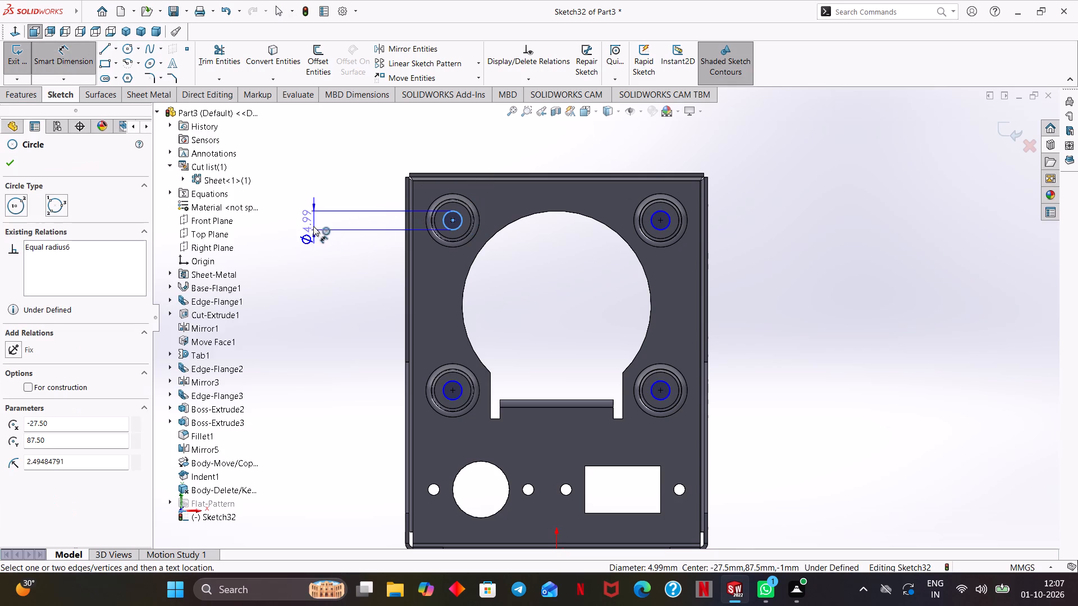
{"action": "left_click_drag", "start_coordinate": [313, 226], "coordinate": [323, 223]}
{"action": "left_click", "coordinate": [323, 223]}
{"action": "key", "text": "5"}
{"action": "key", "text": "Return"}
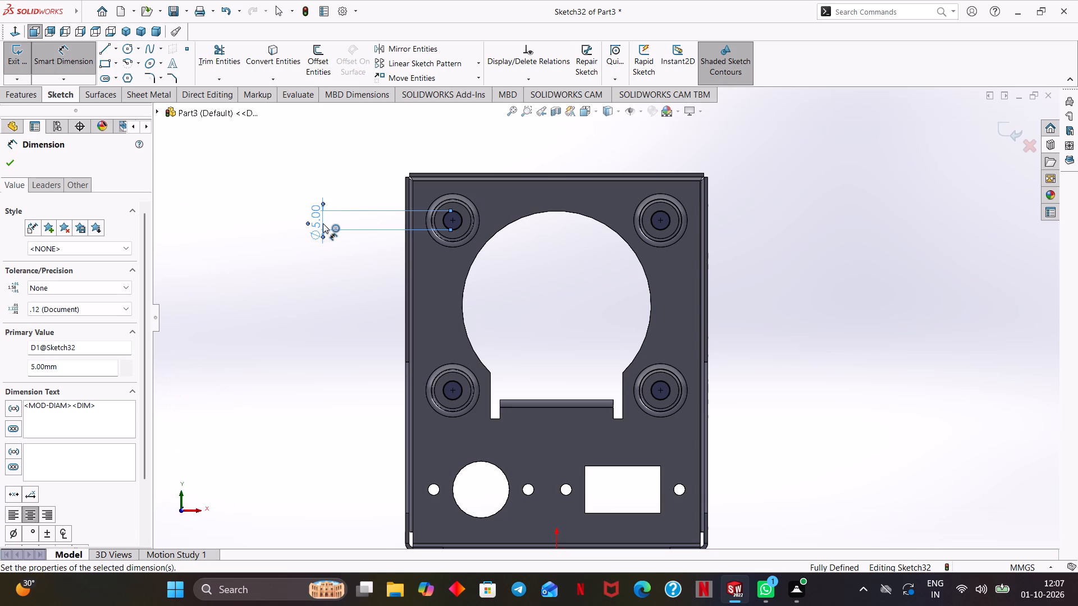
{"action": "left_click", "coordinate": [8, 164]}
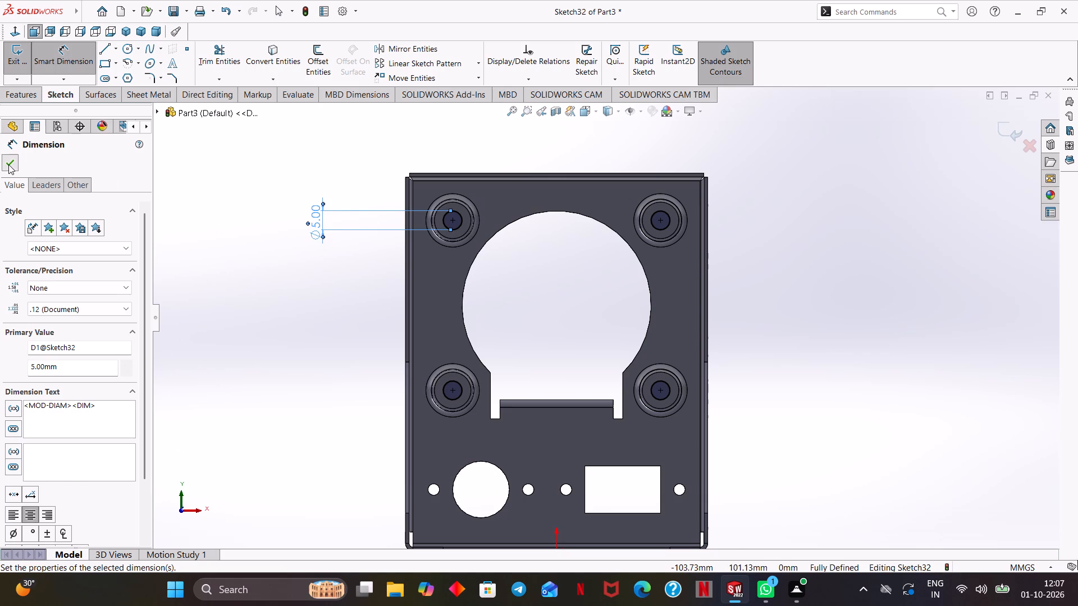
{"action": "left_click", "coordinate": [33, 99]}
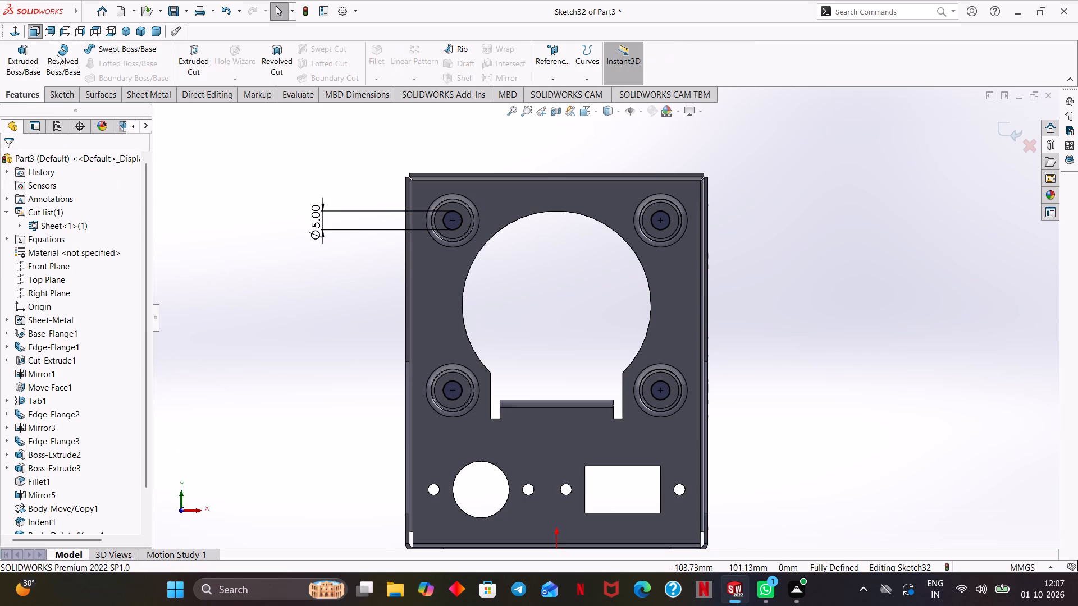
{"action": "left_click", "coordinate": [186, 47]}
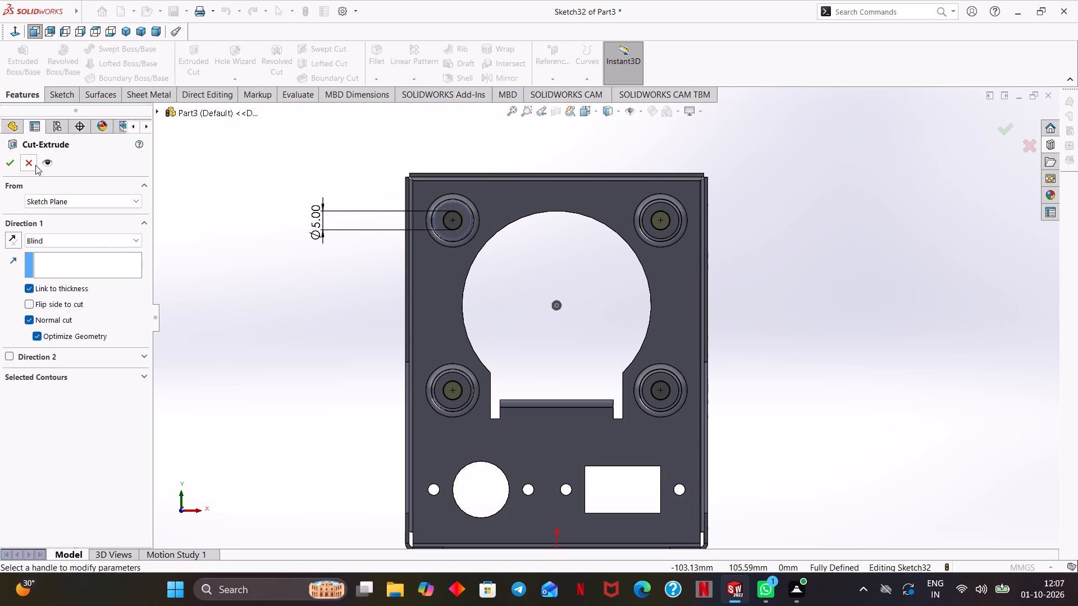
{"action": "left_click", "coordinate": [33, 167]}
Cut the four circles through the indent floors with a Blind Extruded Cut linked to thickness, with Normal cut and Optimize Geometry on.
{"action": "left_click", "coordinate": [137, 94]}
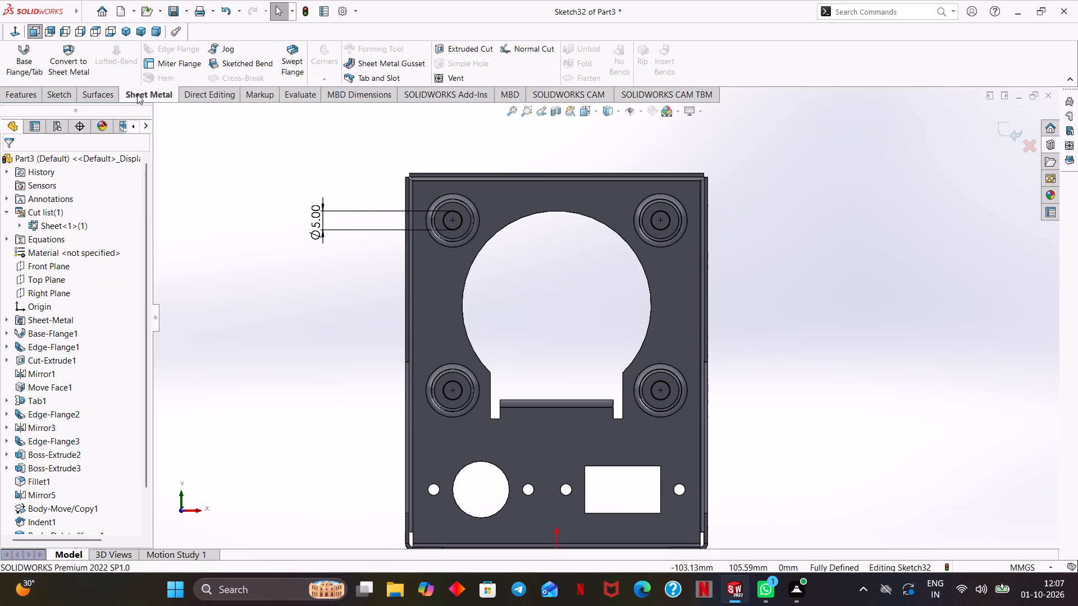
{"action": "left_click", "coordinate": [446, 47]}
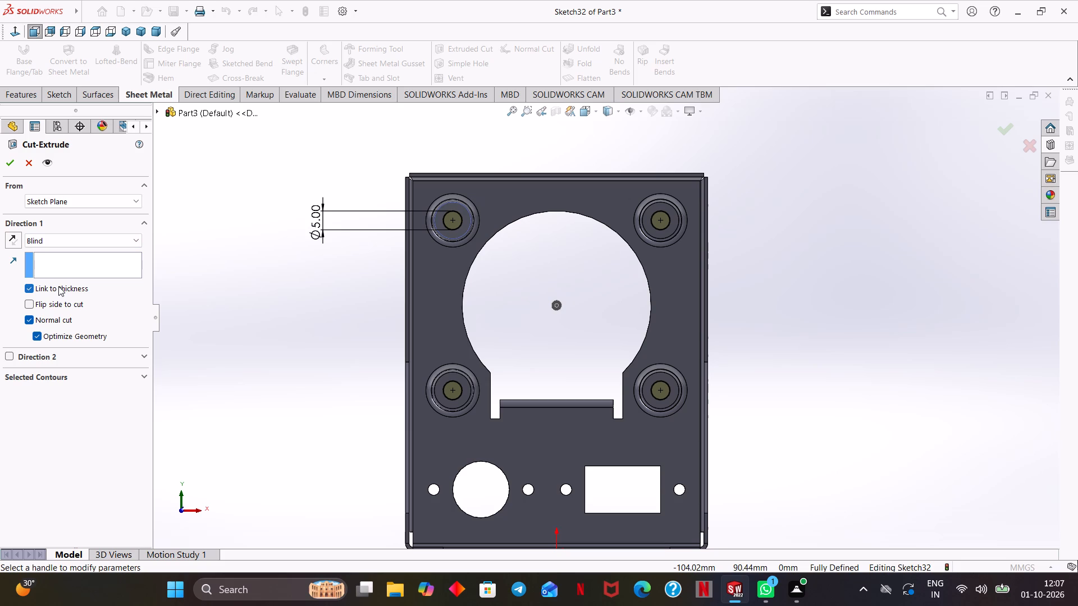
{"action": "left_click", "coordinate": [10, 168]}
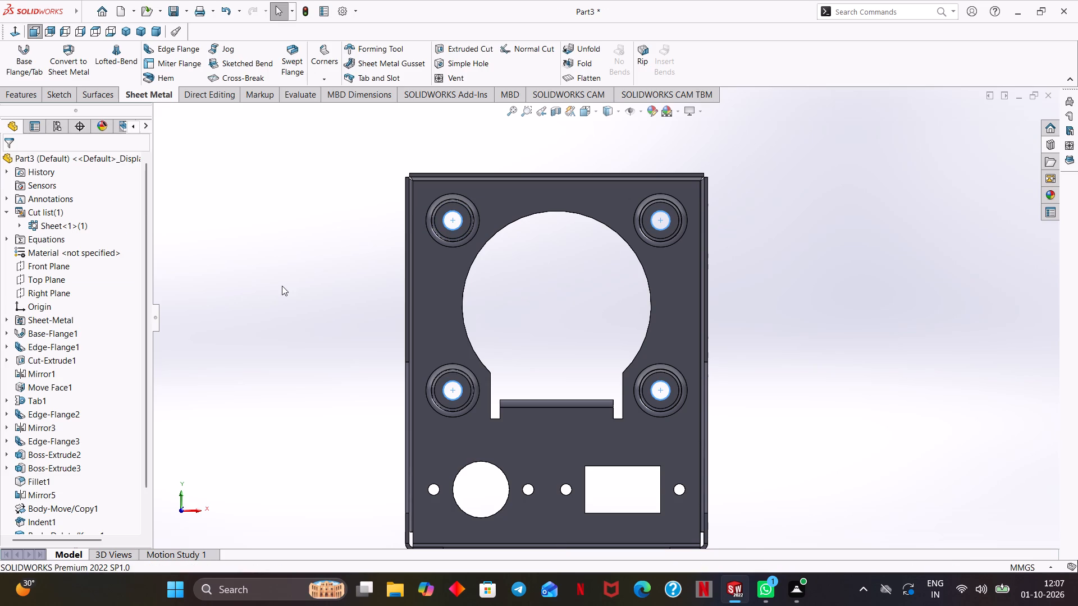
Inspect the bracket and its four indent holes from angled views on both sides.
{"action": "middle_click_drag", "start_coordinate": [282, 286], "coordinate": [314, 292]}
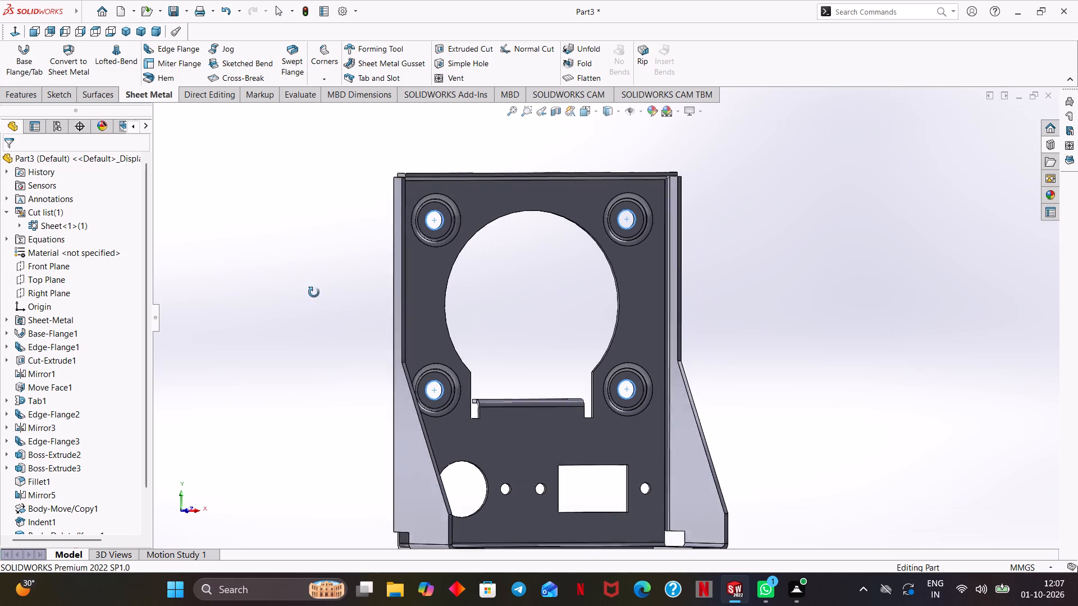
{"action": "middle_click_drag", "start_coordinate": [314, 292], "coordinate": [401, 374]}
{"action": "key", "text": "ctrl+7"}
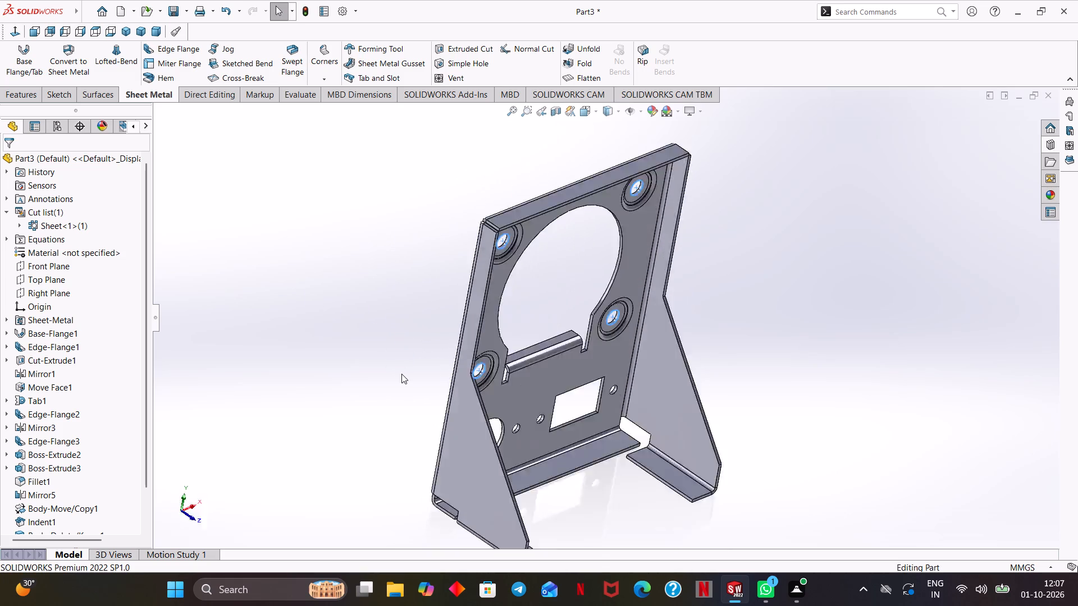
{"action": "left_click", "coordinate": [417, 365]}
{"action": "middle_click_drag", "start_coordinate": [417, 365], "coordinate": [408, 333]}
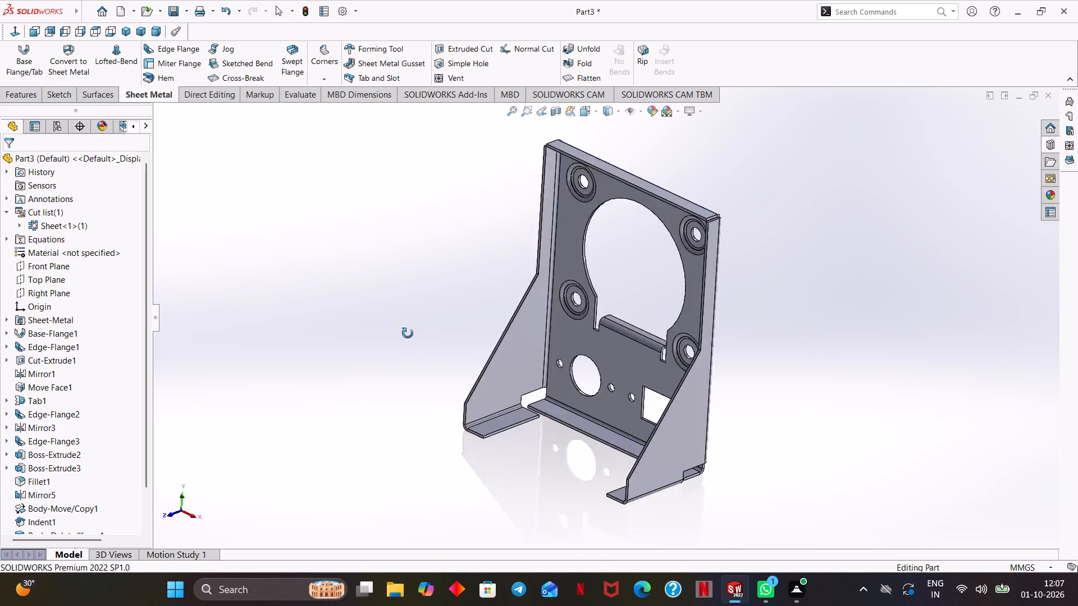
{"action": "middle_click_drag", "start_coordinate": [408, 333], "coordinate": [419, 316]}
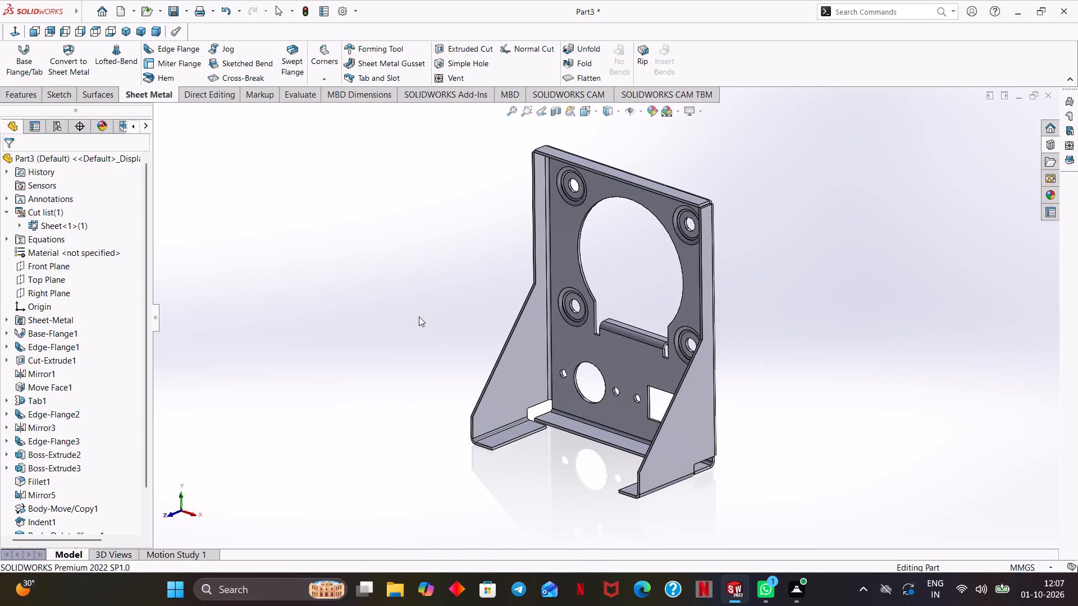
{"action": "scroll", "coordinate": [419, 316], "scroll_direction": "down", "scroll_amount": 1}
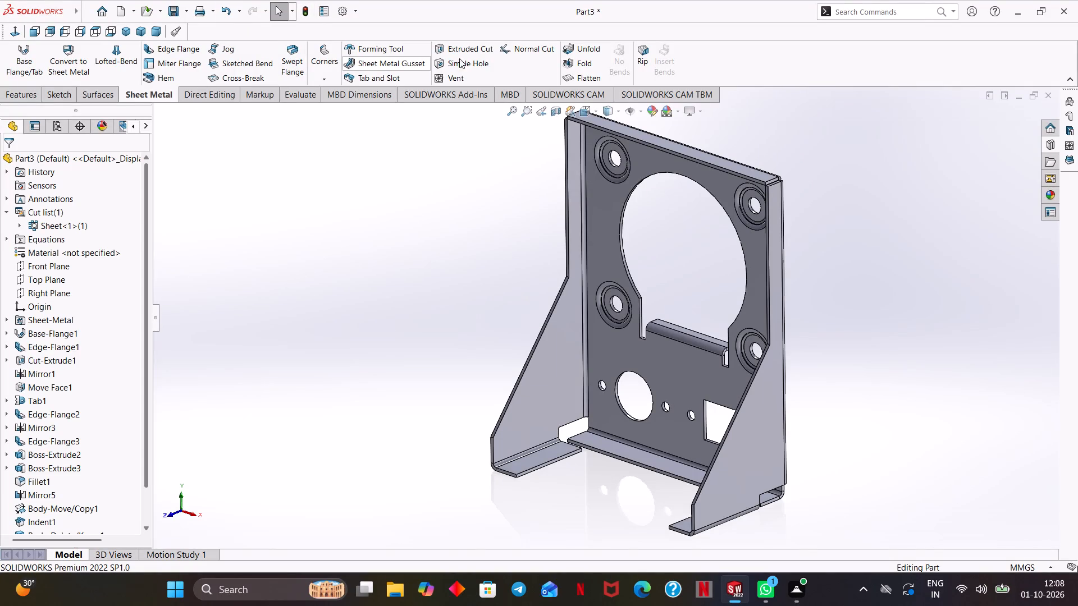
Start a Hole Wizard feature on the bracket and set the tapped hole's standard to GB.
{"action": "left_click", "coordinate": [15, 97]}
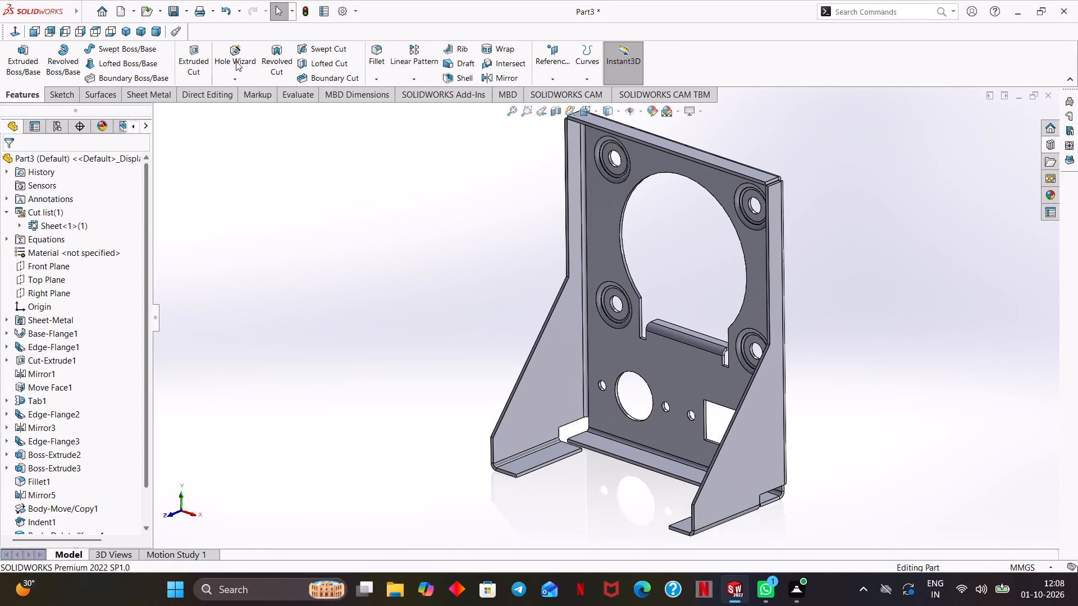
{"action": "left_click", "coordinate": [230, 75]}
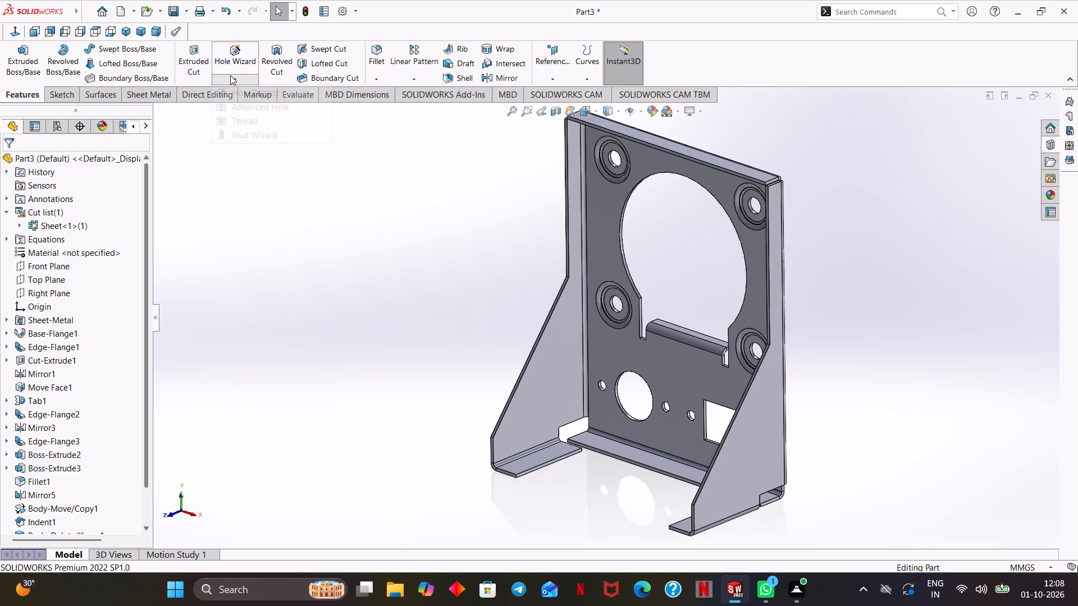
{"action": "left_click", "coordinate": [235, 59]}
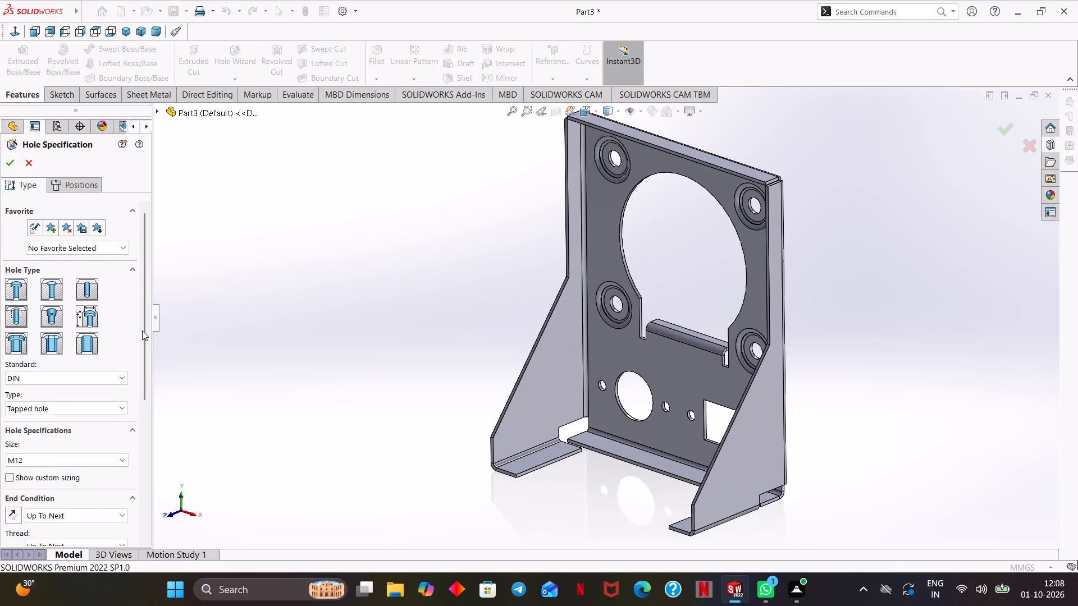
{"action": "left_click_drag", "start_coordinate": [150, 314], "coordinate": [147, 352]}
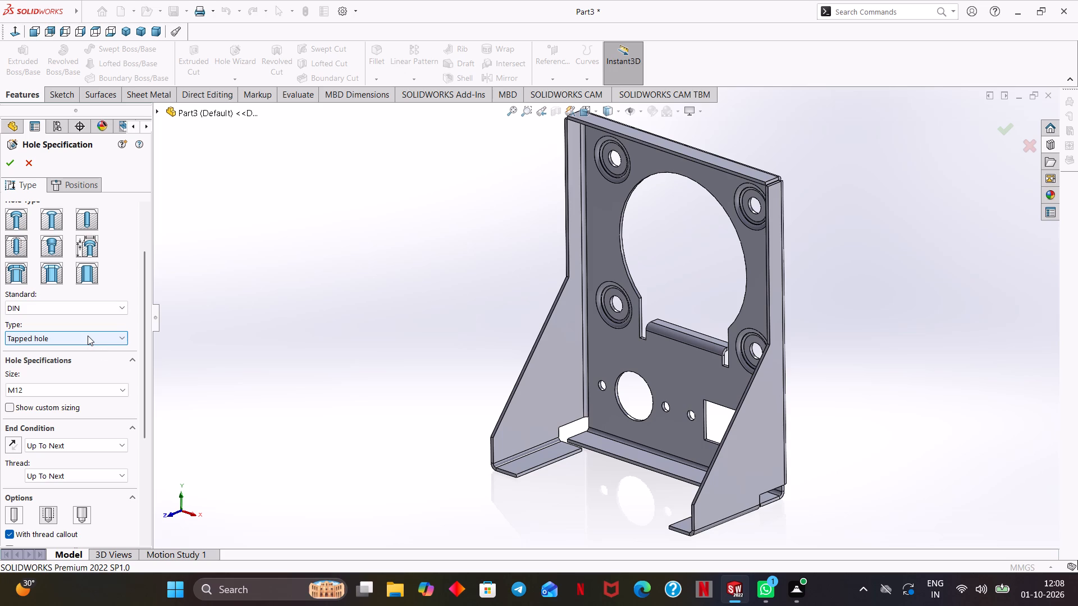
{"action": "left_click", "coordinate": [47, 307]}
{"action": "left_click", "coordinate": [32, 333]}
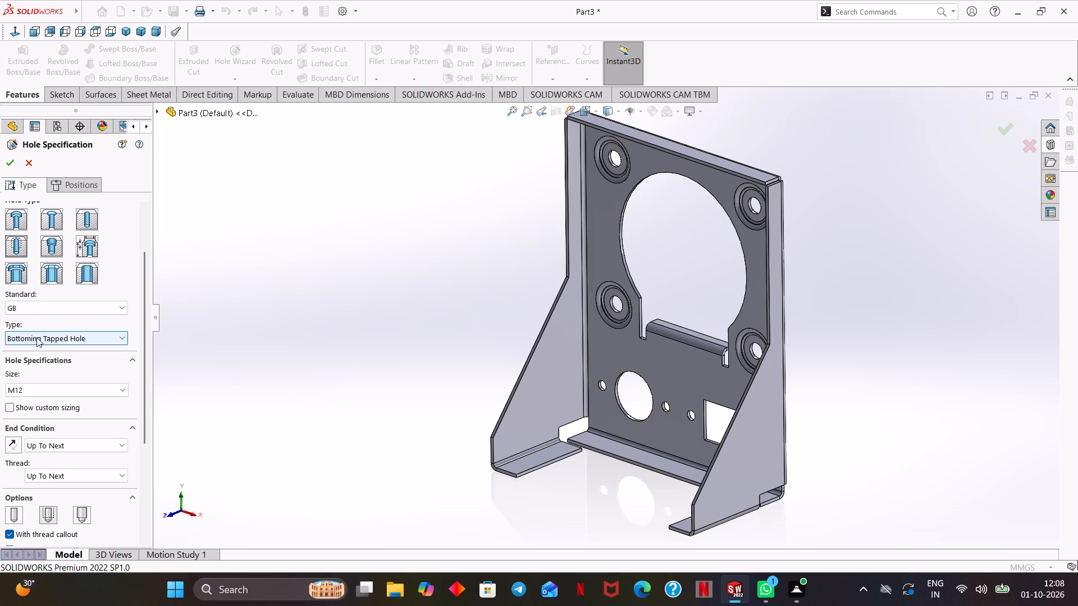
Keep the Straight Tap hole type and examine which tapped hole variants the GB standard offers.
{"action": "left_click", "coordinate": [36, 337]}
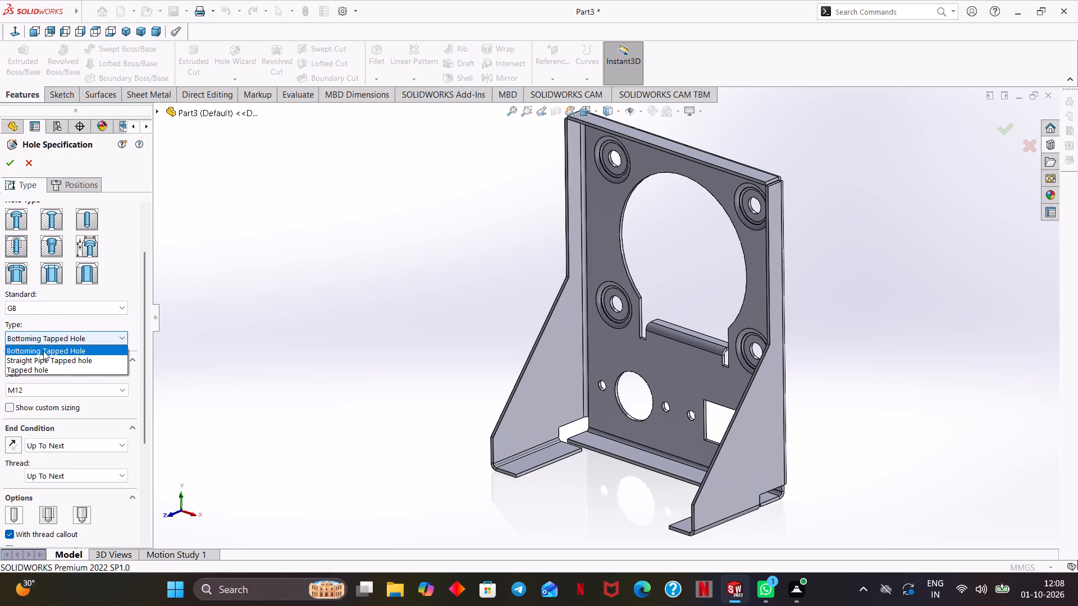
{"action": "scroll", "coordinate": [36, 365], "scroll_direction": "down", "scroll_amount": 1}
{"action": "scroll", "coordinate": [36, 365], "scroll_direction": "up", "scroll_amount": 2}
{"action": "scroll", "coordinate": [36, 365], "scroll_direction": "down", "scroll_amount": 1}
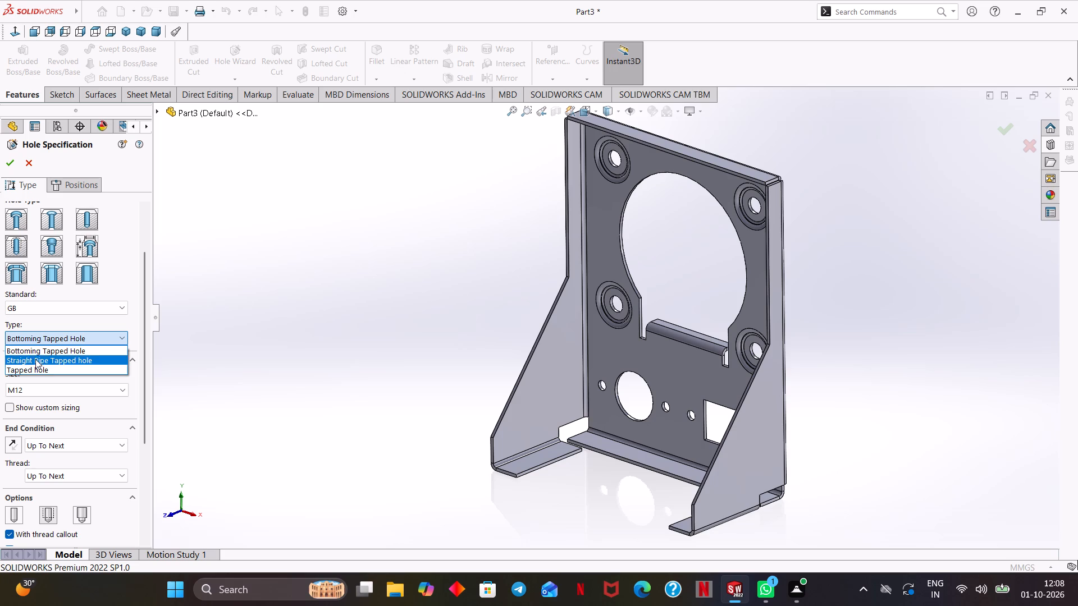
{"action": "left_click", "coordinate": [80, 333]}
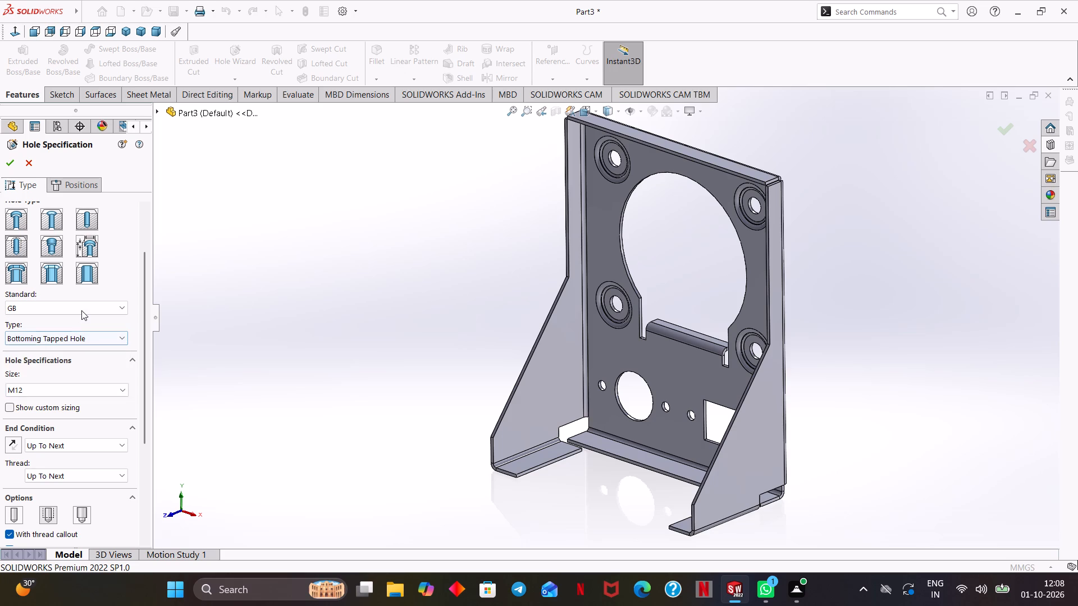
{"action": "left_click_drag", "start_coordinate": [144, 300], "coordinate": [147, 259]}
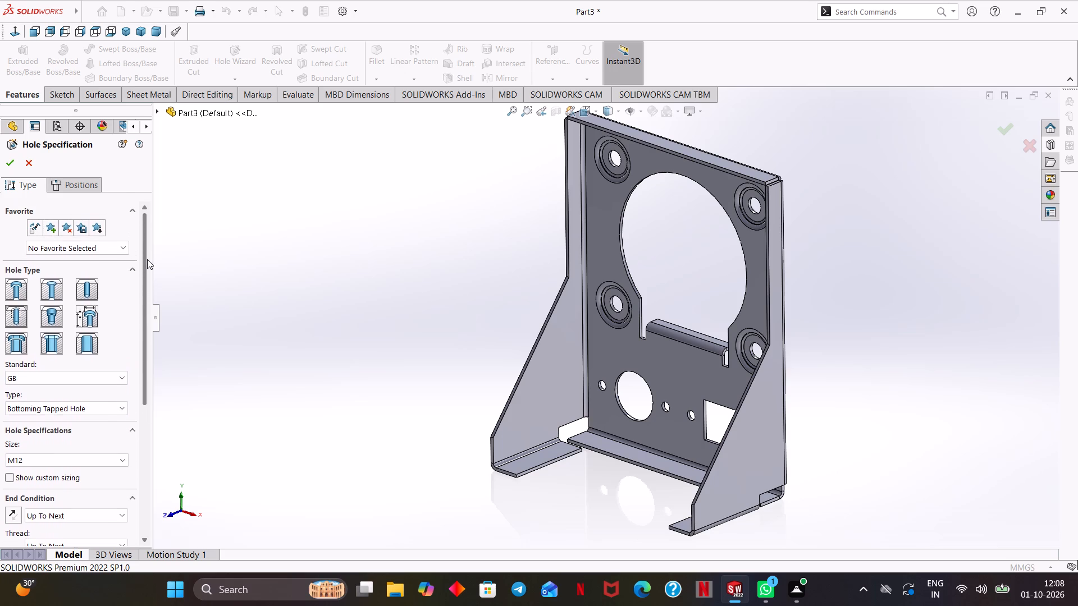
{"action": "left_click_drag", "start_coordinate": [147, 259], "coordinate": [147, 250]}
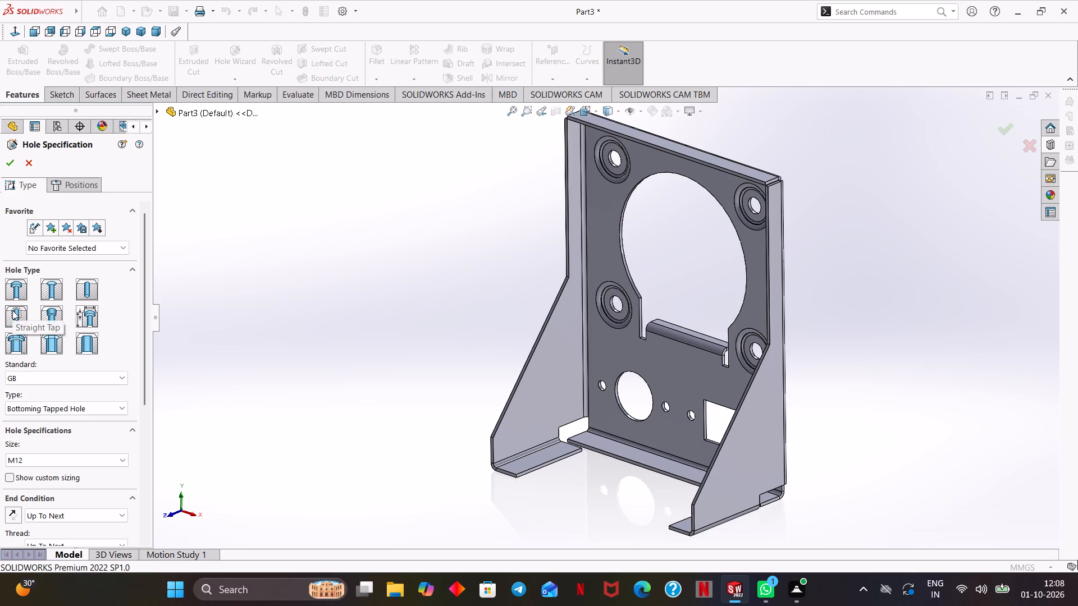
{"action": "left_click", "coordinate": [12, 310]}
{"action": "left_click", "coordinate": [42, 412]}
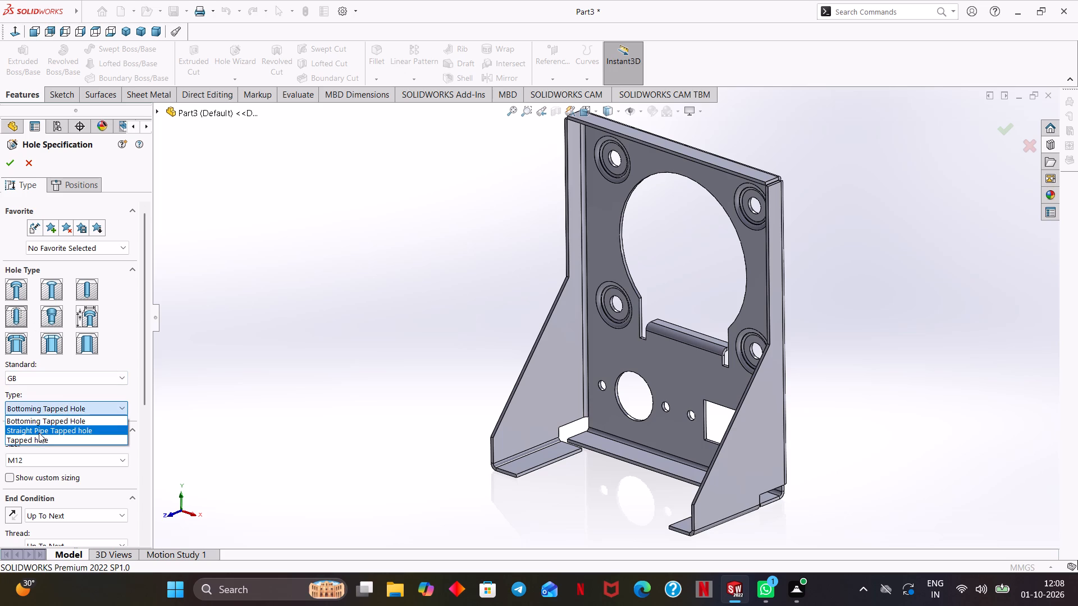
{"action": "left_click", "coordinate": [52, 404]}
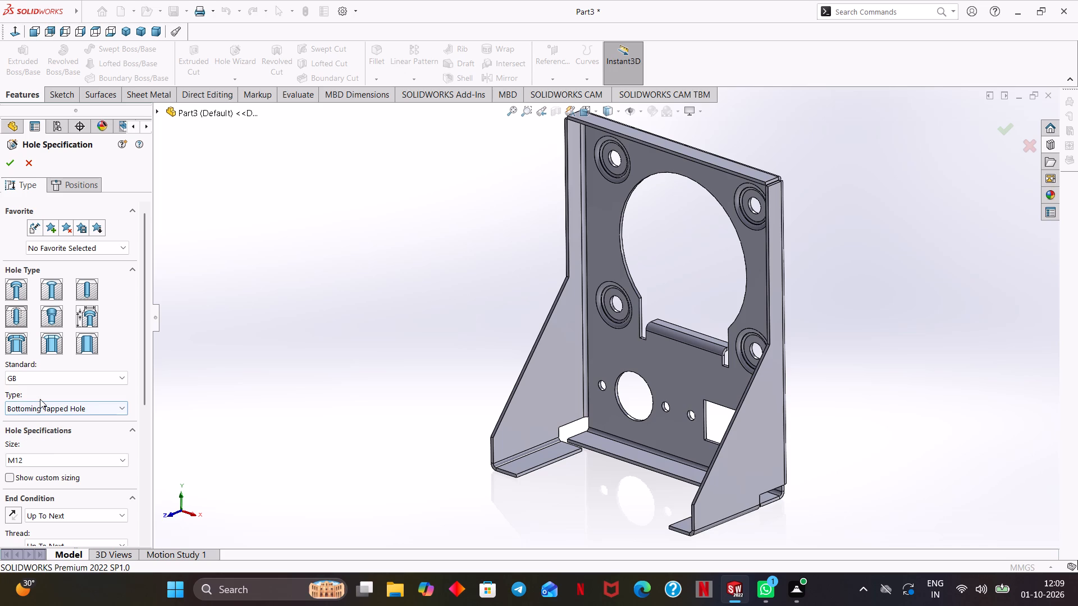
Examine the available GB bottoming tapped hole sizes and the end condition, thread, countersink and tolerance settings.
{"action": "left_click", "coordinate": [29, 455]}
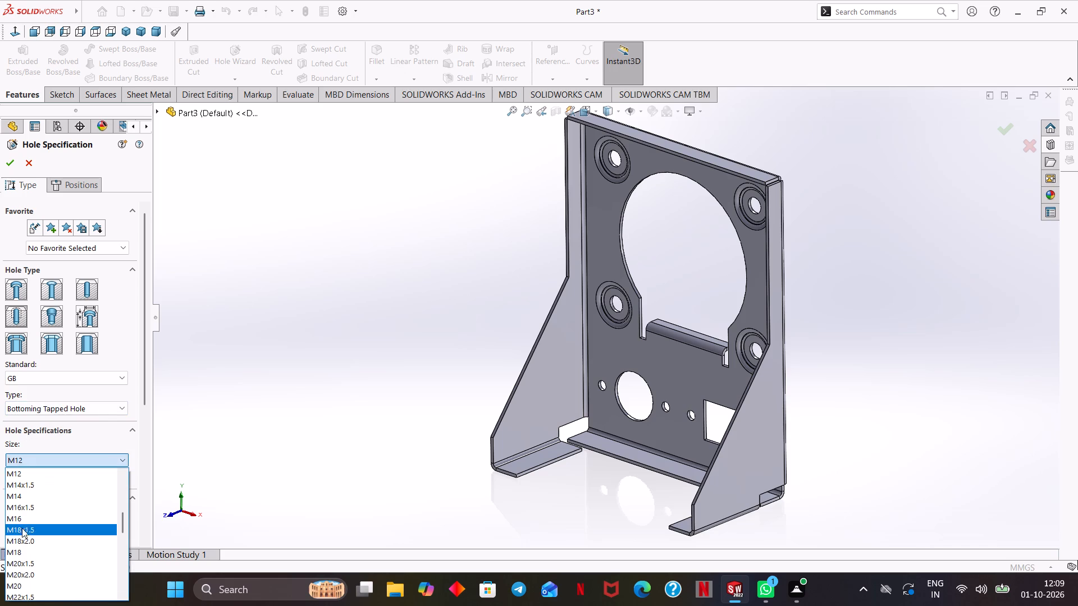
{"action": "scroll", "coordinate": [29, 545], "scroll_direction": "up", "scroll_amount": 13}
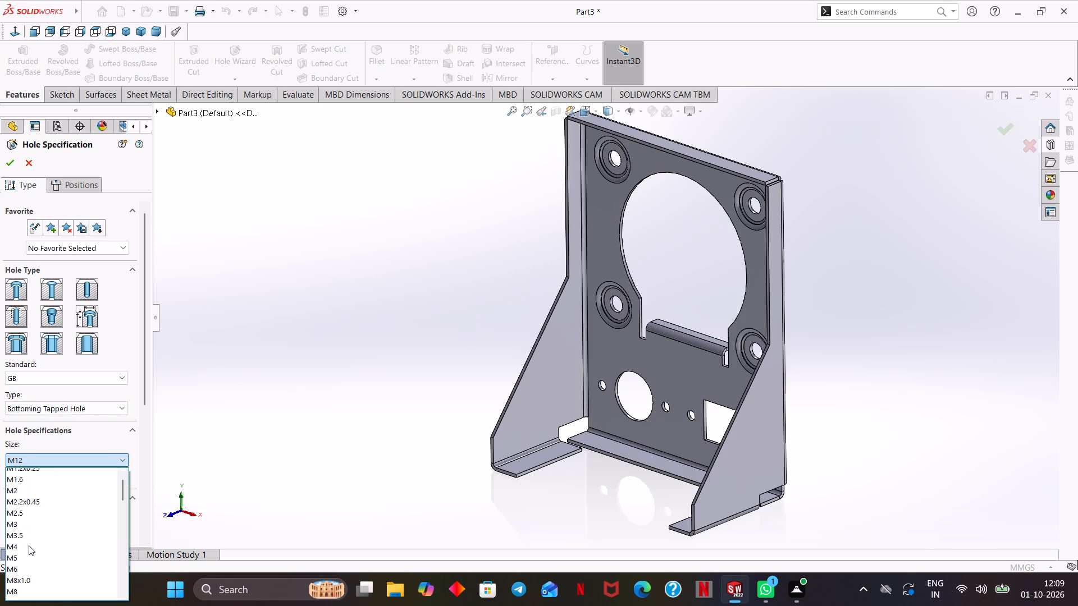
{"action": "scroll", "coordinate": [29, 545], "scroll_direction": "up", "scroll_amount": 11}
{"action": "left_click_drag", "start_coordinate": [121, 494], "coordinate": [140, 586]}
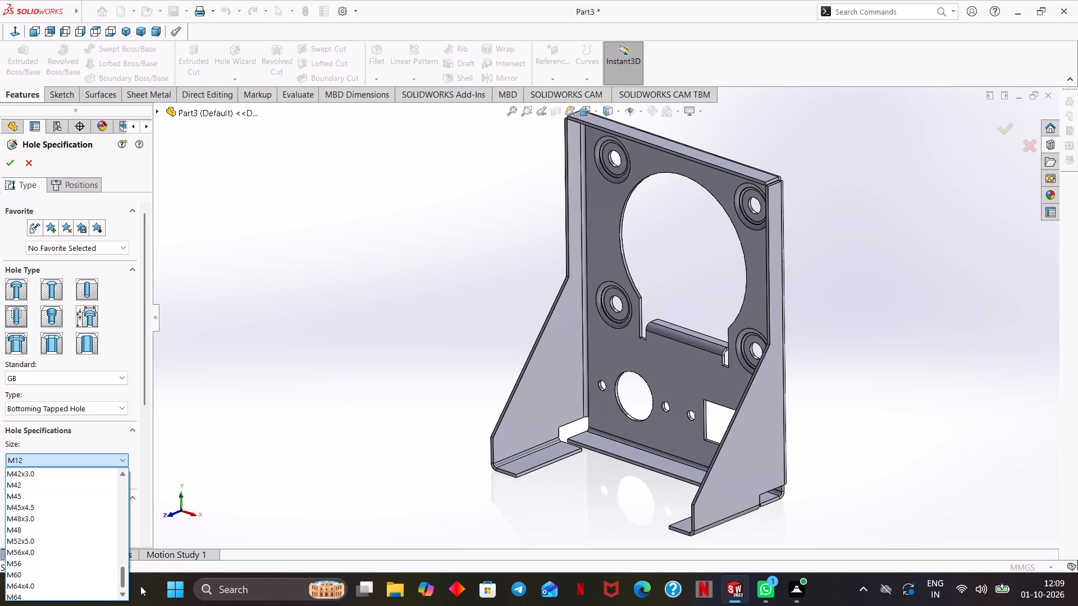
{"action": "left_click_drag", "start_coordinate": [140, 586], "coordinate": [140, 507]}
{"action": "left_click", "coordinate": [126, 463]}
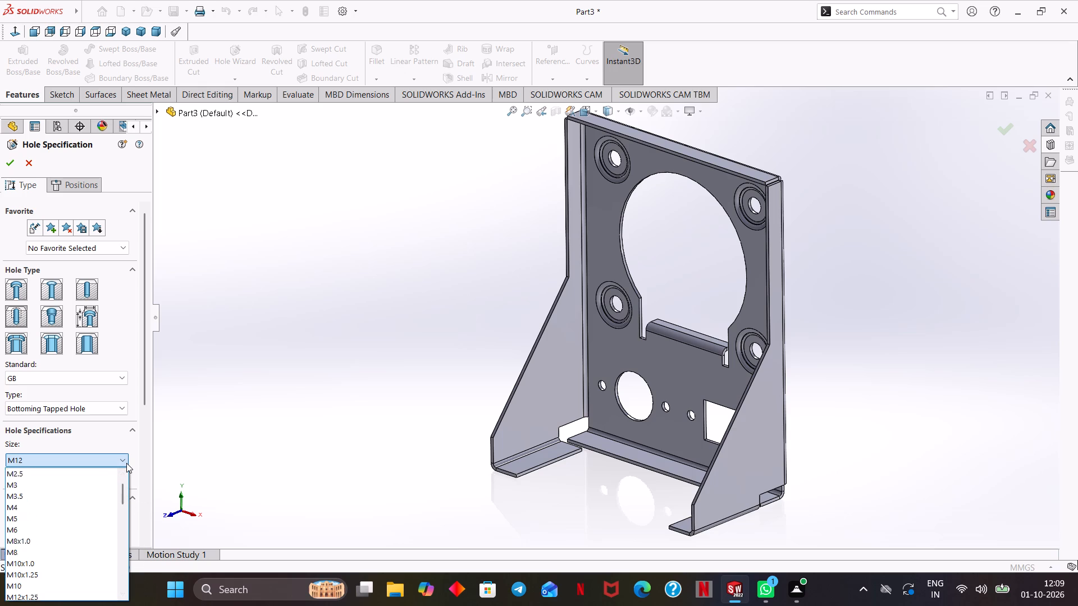
{"action": "scroll", "coordinate": [75, 479], "scroll_direction": "down", "scroll_amount": 2}
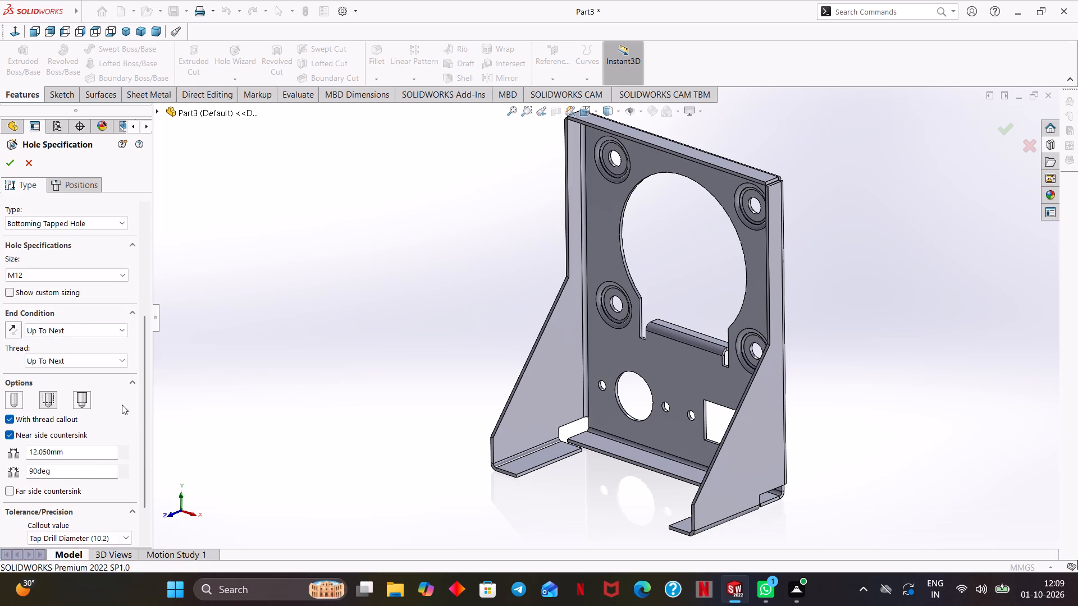
{"action": "left_click_drag", "start_coordinate": [140, 391], "coordinate": [150, 438]}
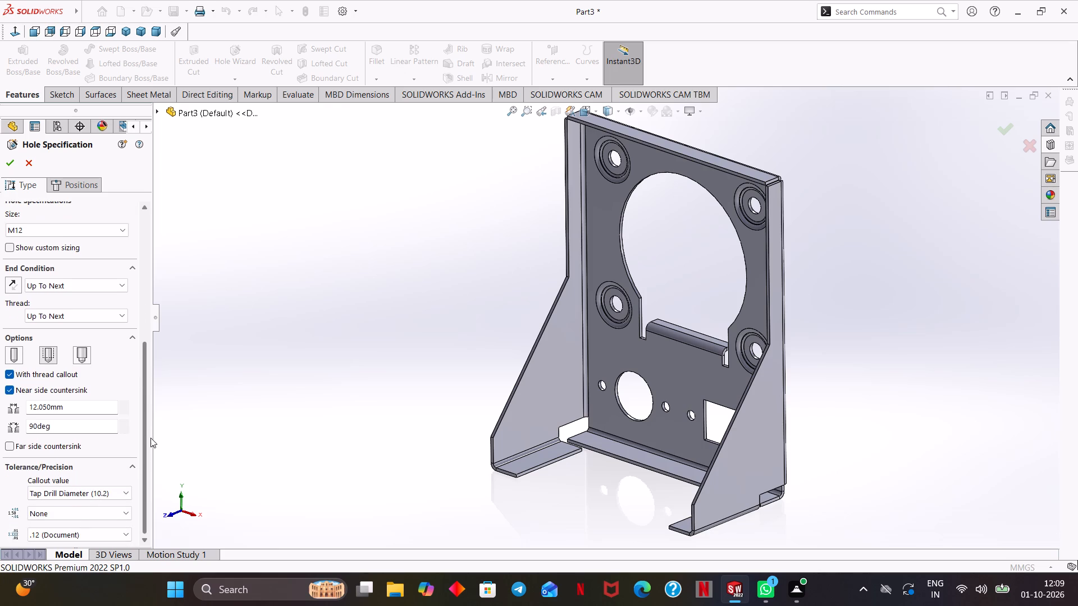
{"action": "left_click_drag", "start_coordinate": [150, 438], "coordinate": [153, 278]}
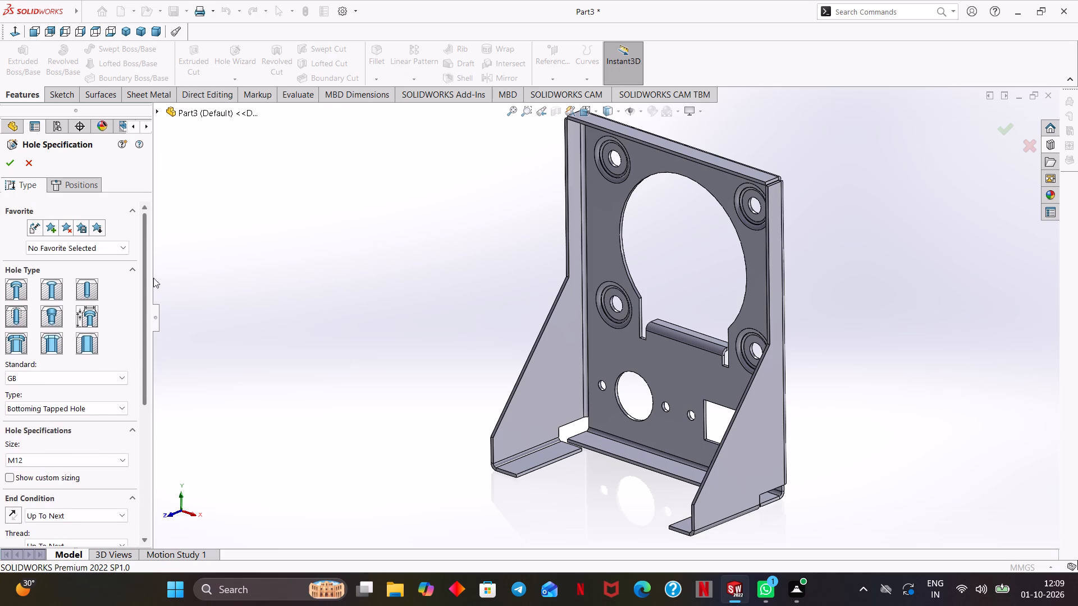
{"action": "left_click_drag", "start_coordinate": [153, 278], "coordinate": [138, 373]}
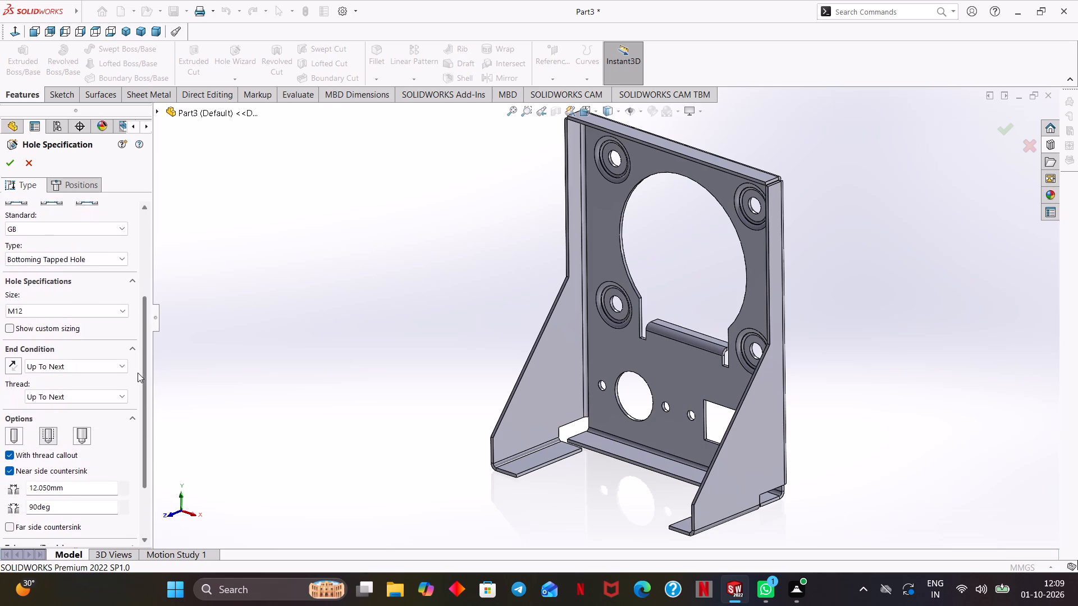
{"action": "left_click_drag", "start_coordinate": [138, 373], "coordinate": [136, 380]}
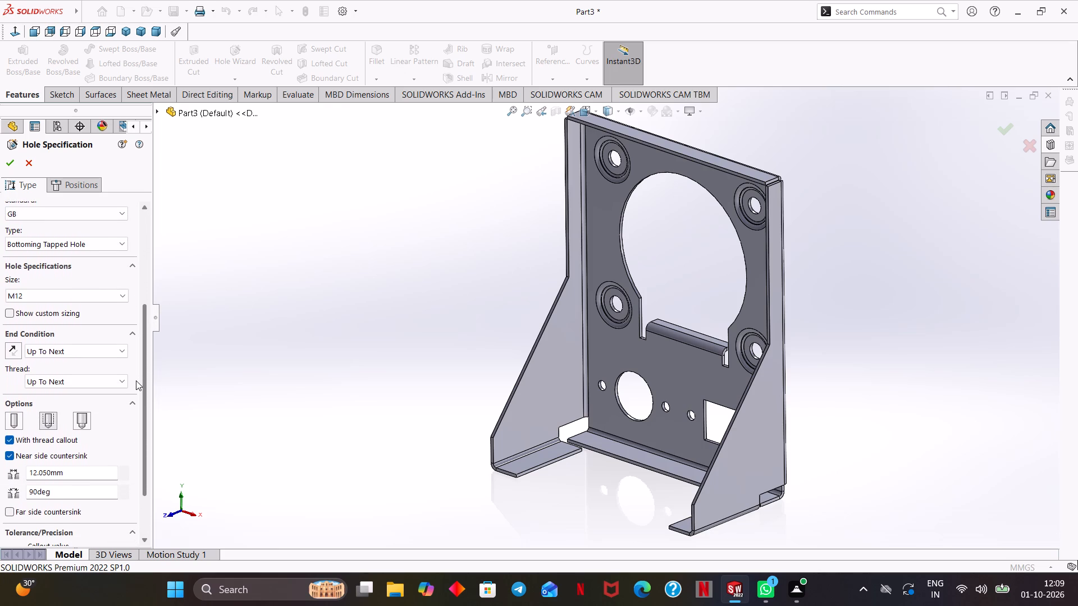
{"action": "left_click_drag", "start_coordinate": [136, 380], "coordinate": [136, 307]}
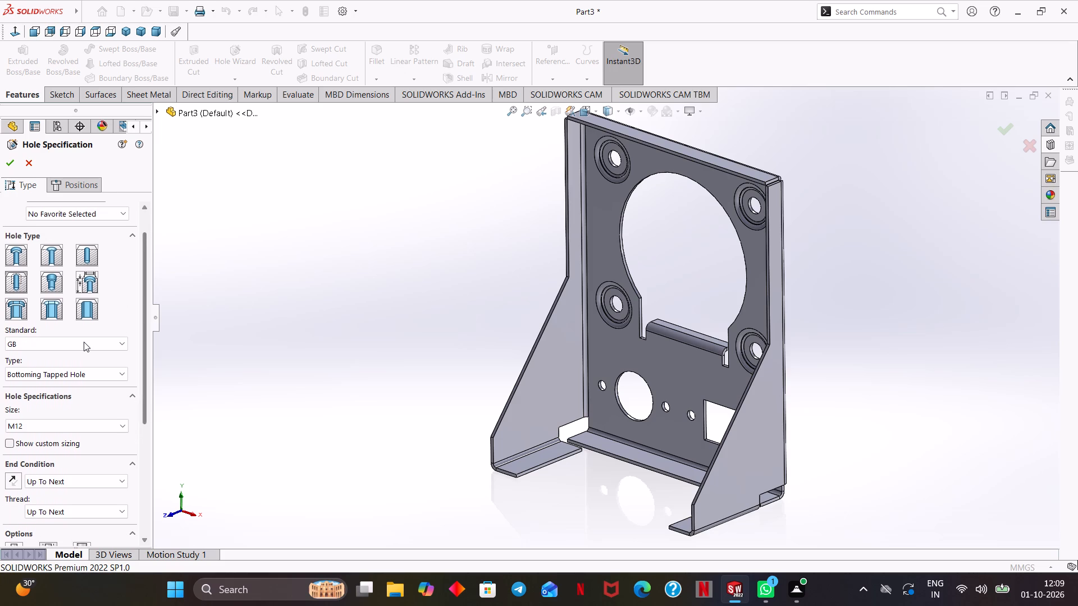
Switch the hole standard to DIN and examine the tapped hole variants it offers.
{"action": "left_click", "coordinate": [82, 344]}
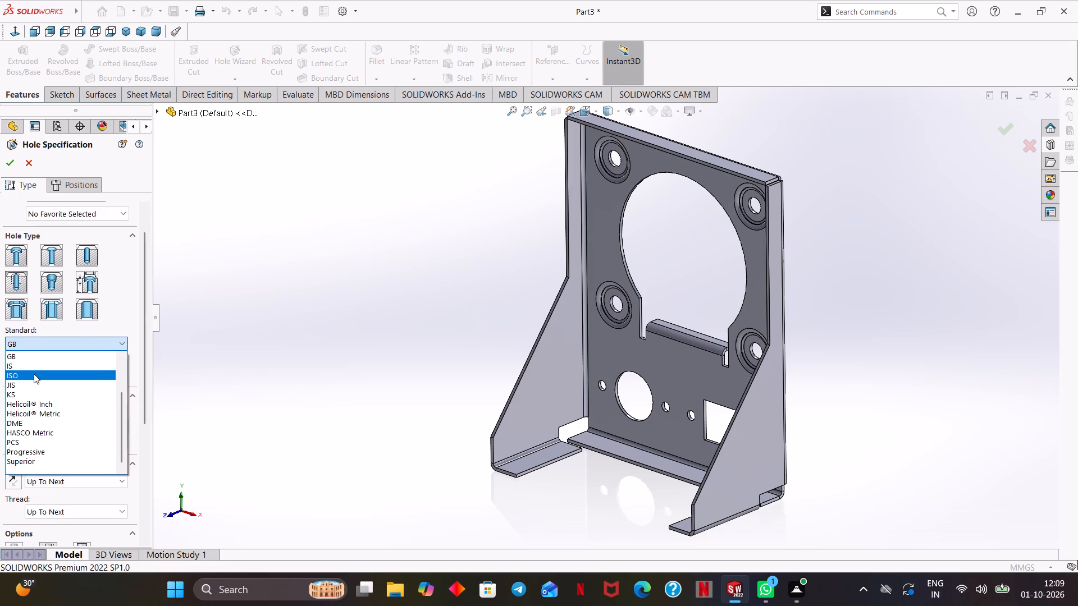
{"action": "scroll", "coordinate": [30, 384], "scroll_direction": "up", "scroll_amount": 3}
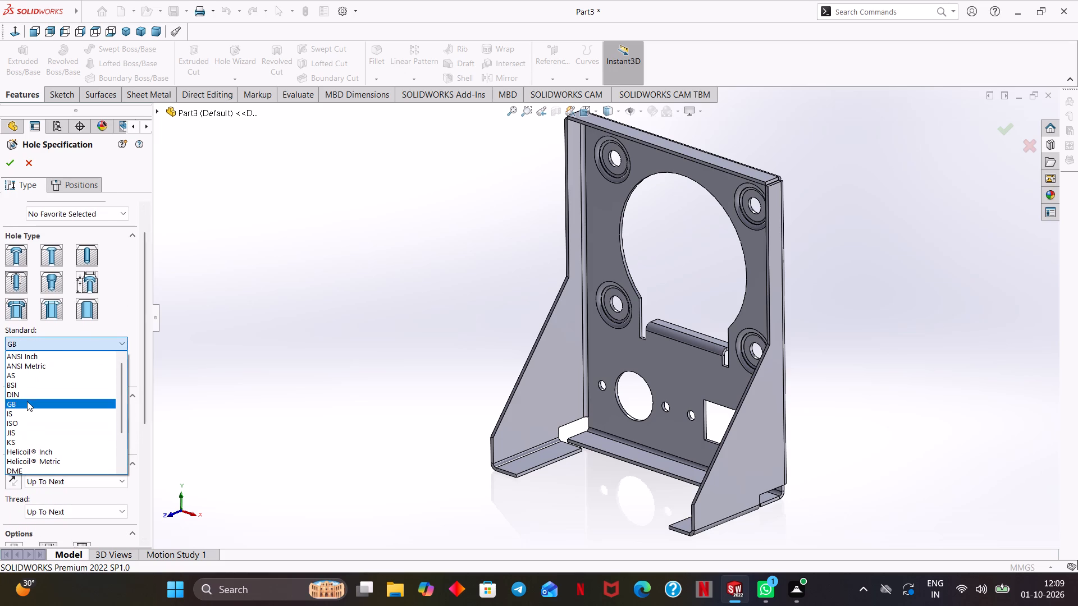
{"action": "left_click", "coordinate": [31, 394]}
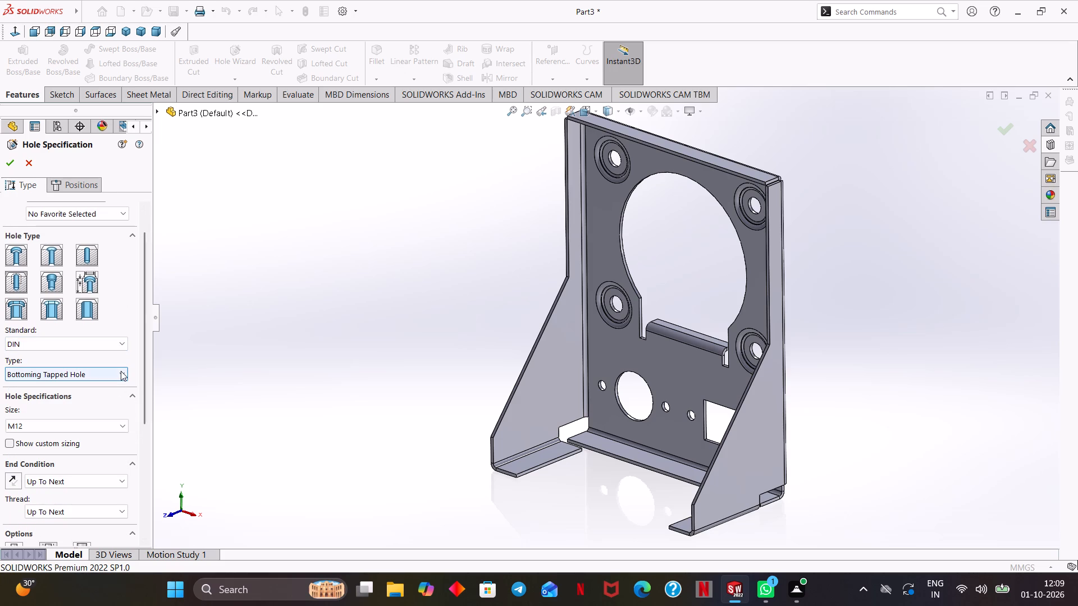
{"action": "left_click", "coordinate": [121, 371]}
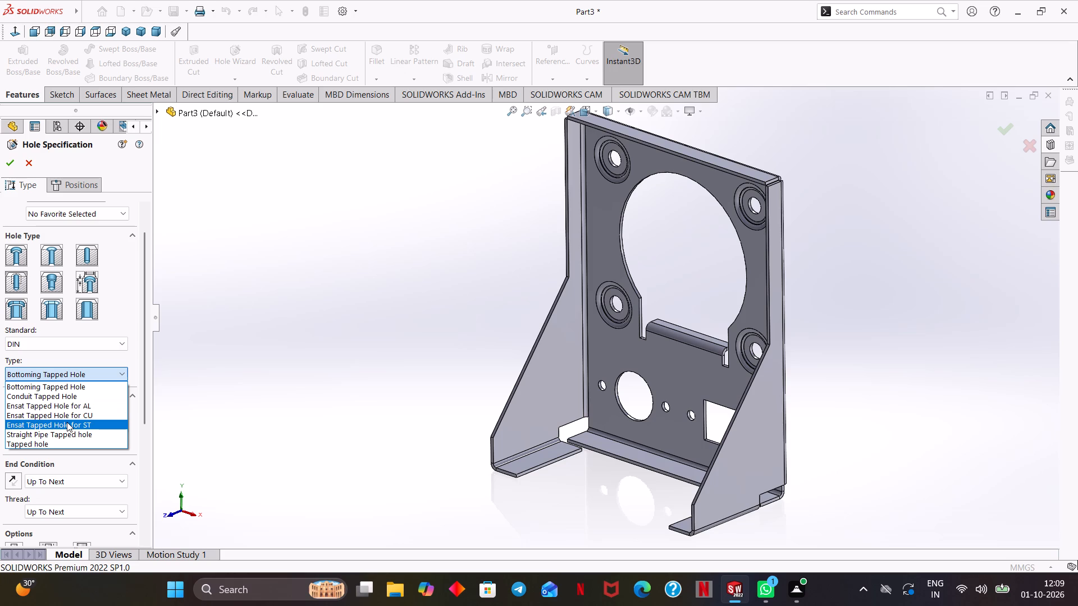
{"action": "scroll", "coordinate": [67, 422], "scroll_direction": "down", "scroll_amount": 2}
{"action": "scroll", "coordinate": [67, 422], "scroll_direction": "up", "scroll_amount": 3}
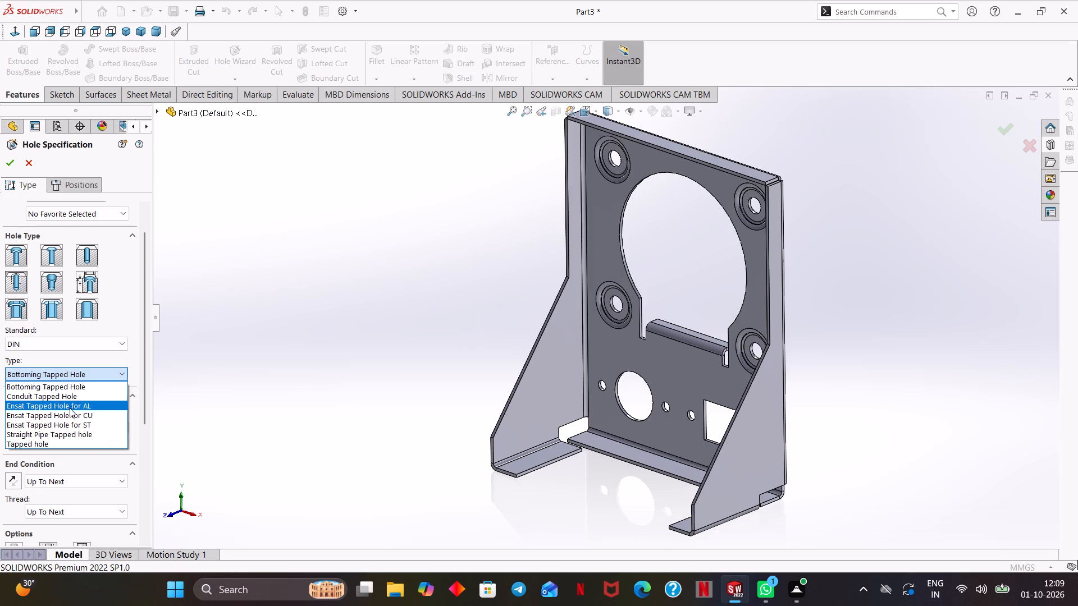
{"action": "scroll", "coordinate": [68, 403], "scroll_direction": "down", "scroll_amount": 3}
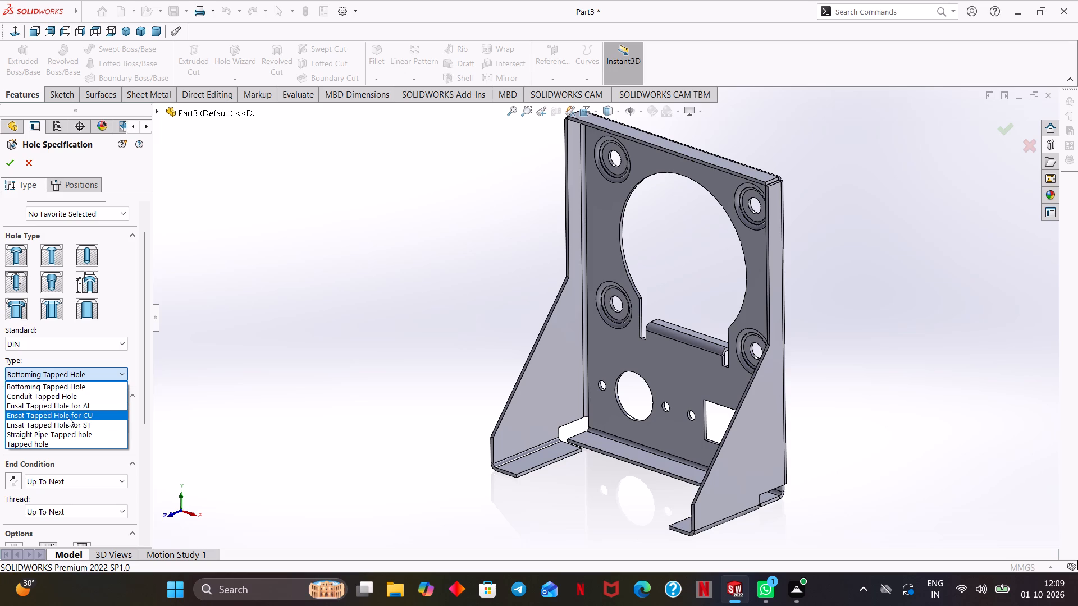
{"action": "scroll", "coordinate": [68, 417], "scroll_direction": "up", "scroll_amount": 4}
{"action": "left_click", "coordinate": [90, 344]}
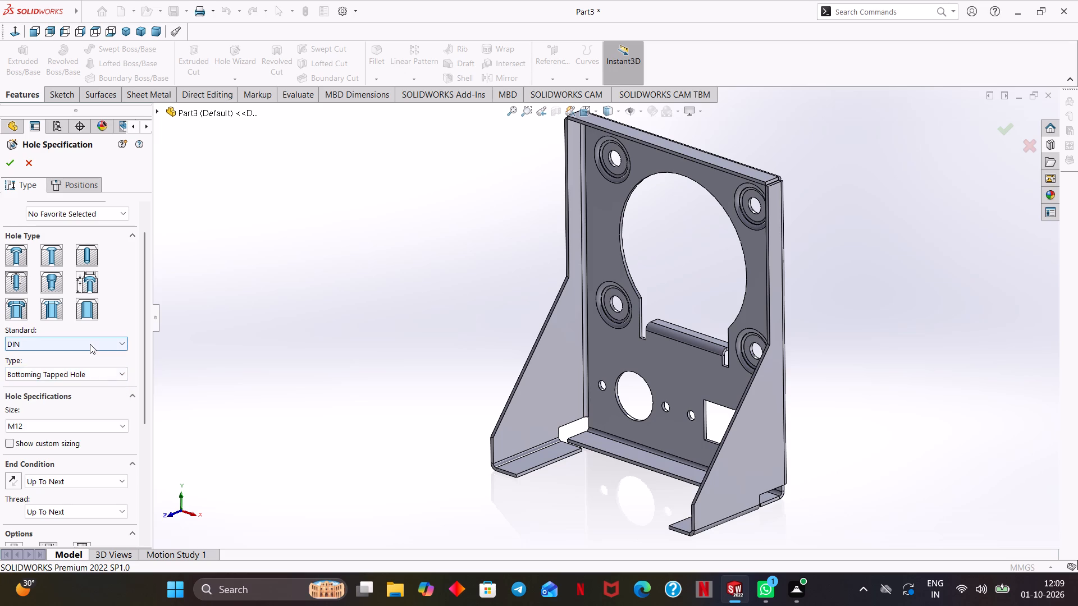
Set the hole standard to GB and check its tapped hole variants, keeping Bottoming Tapped Hole.
{"action": "left_click", "coordinate": [90, 344]}
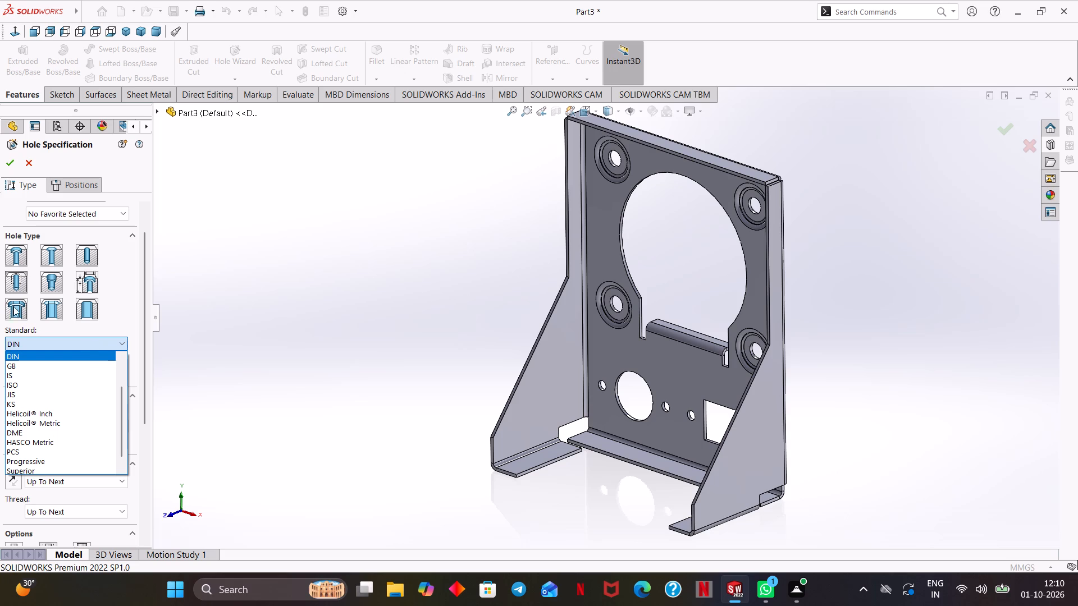
{"action": "left_click", "coordinate": [30, 366]}
{"action": "left_click", "coordinate": [31, 371]}
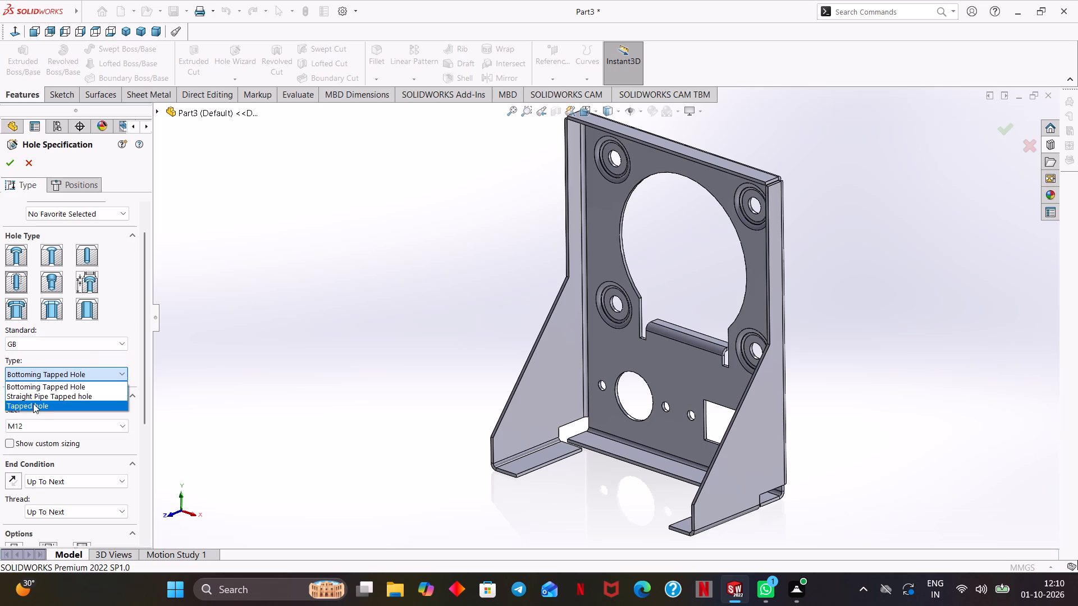
{"action": "scroll", "coordinate": [40, 393], "scroll_direction": "down", "scroll_amount": 1}
{"action": "scroll", "coordinate": [40, 393], "scroll_direction": "up", "scroll_amount": 1}
{"action": "left_click", "coordinate": [50, 369]}
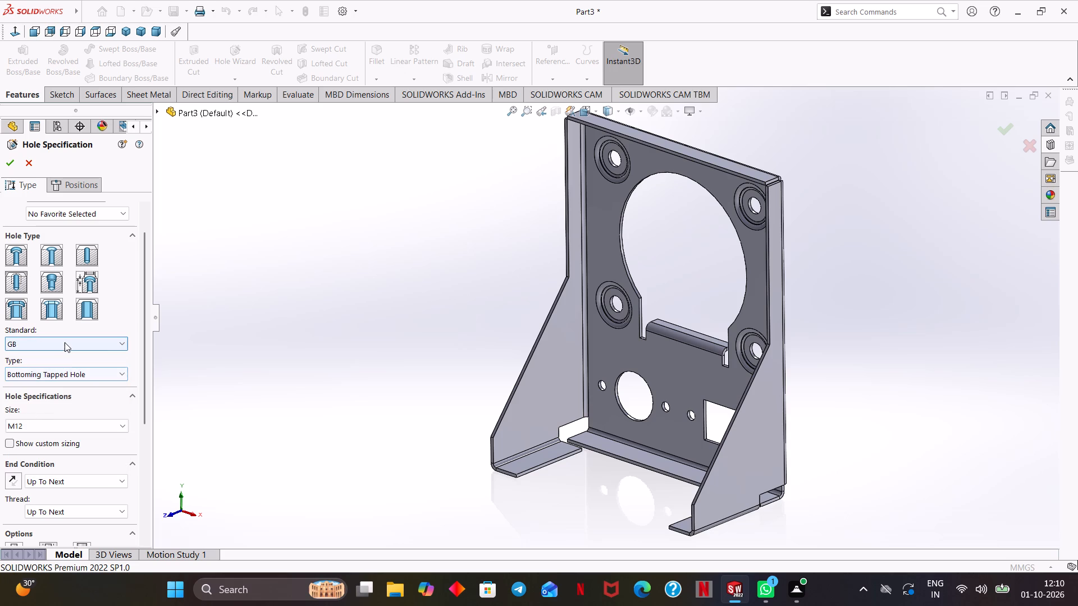
Set the hole standard to DIN, keeping Bottoming Tapped Hole in size M12, and review its end condition and option settings.
{"action": "left_click", "coordinate": [65, 342]}
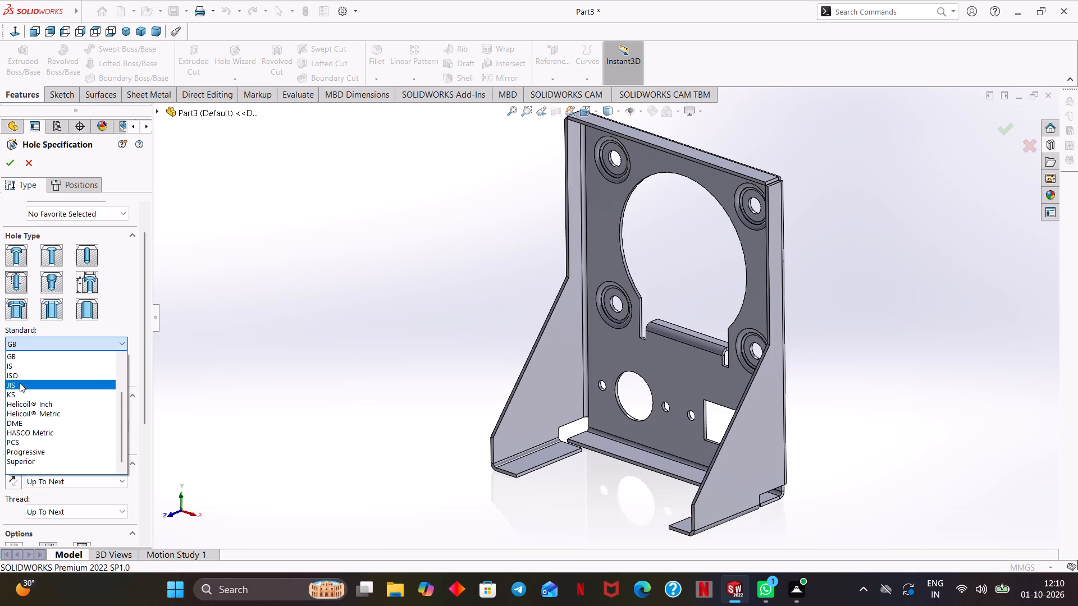
{"action": "scroll", "coordinate": [39, 421], "scroll_direction": "down", "scroll_amount": 4}
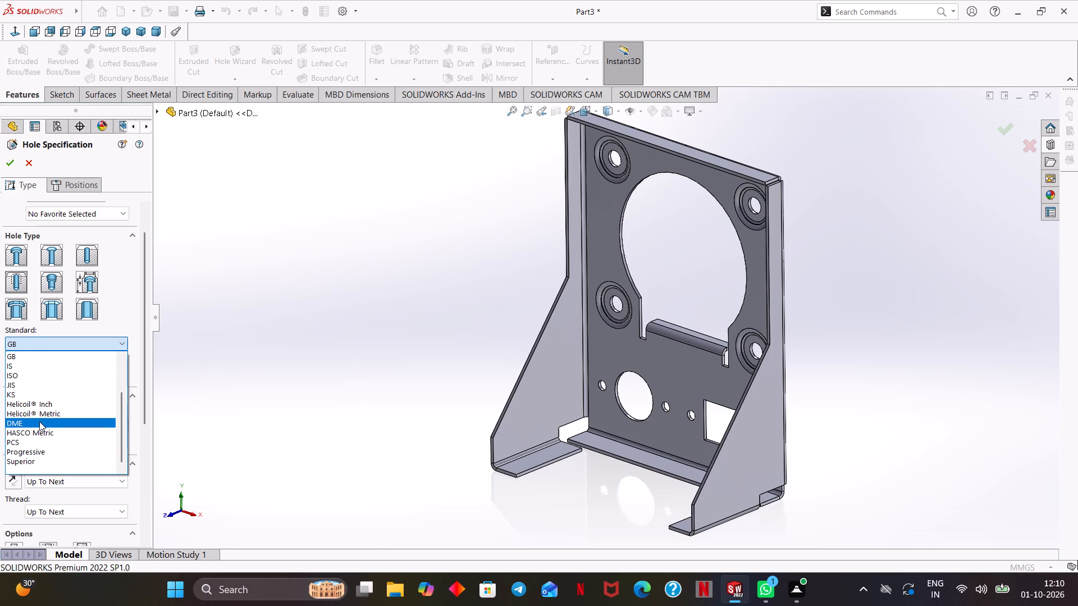
{"action": "scroll", "coordinate": [39, 421], "scroll_direction": "up", "scroll_amount": 6}
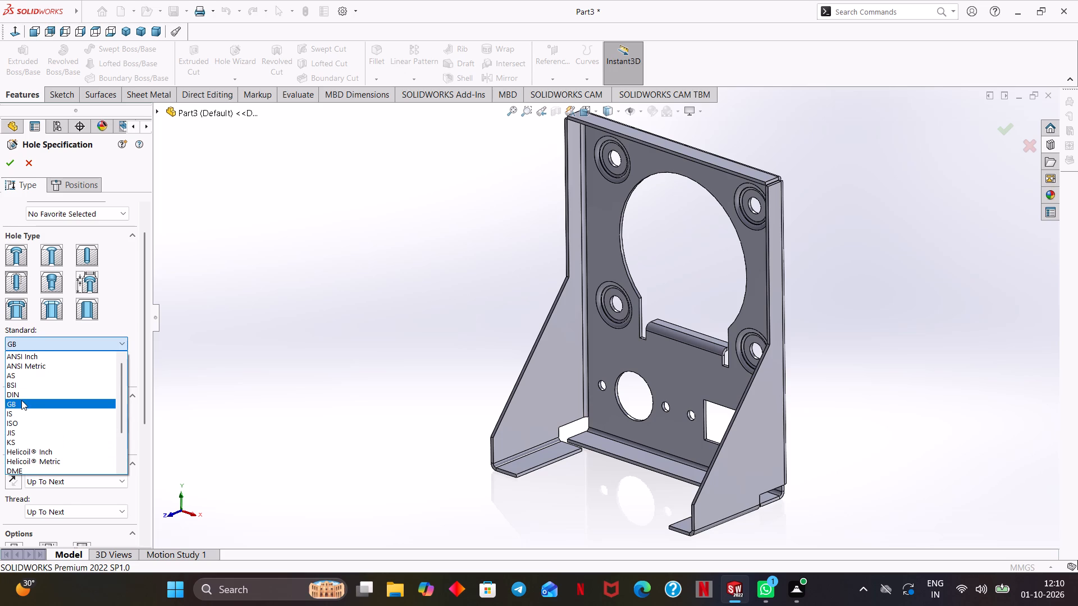
{"action": "left_click", "coordinate": [24, 397]}
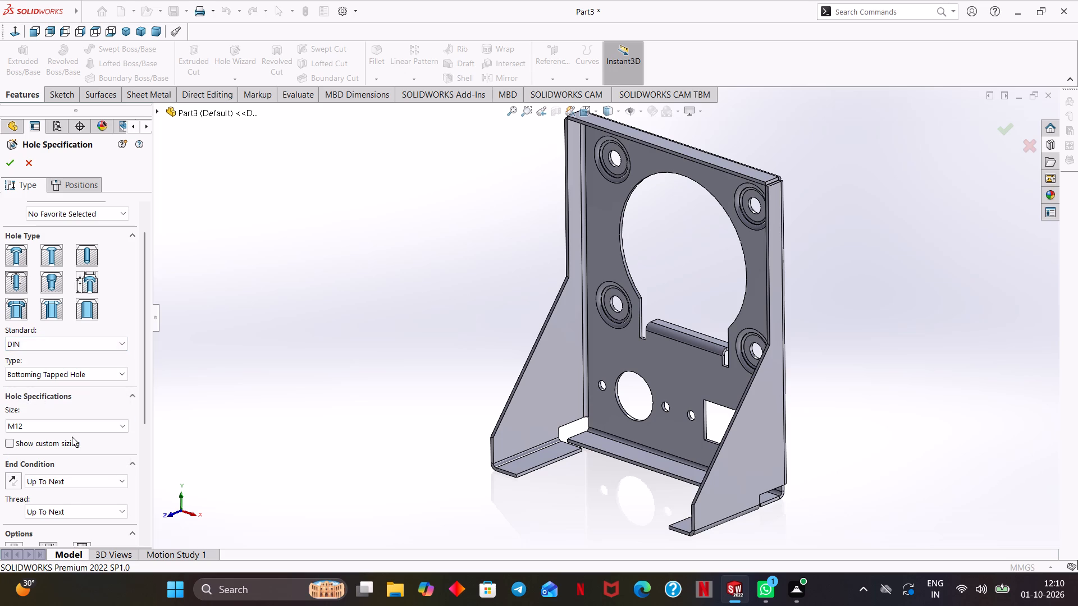
{"action": "left_click_drag", "start_coordinate": [147, 417], "coordinate": [152, 441]}
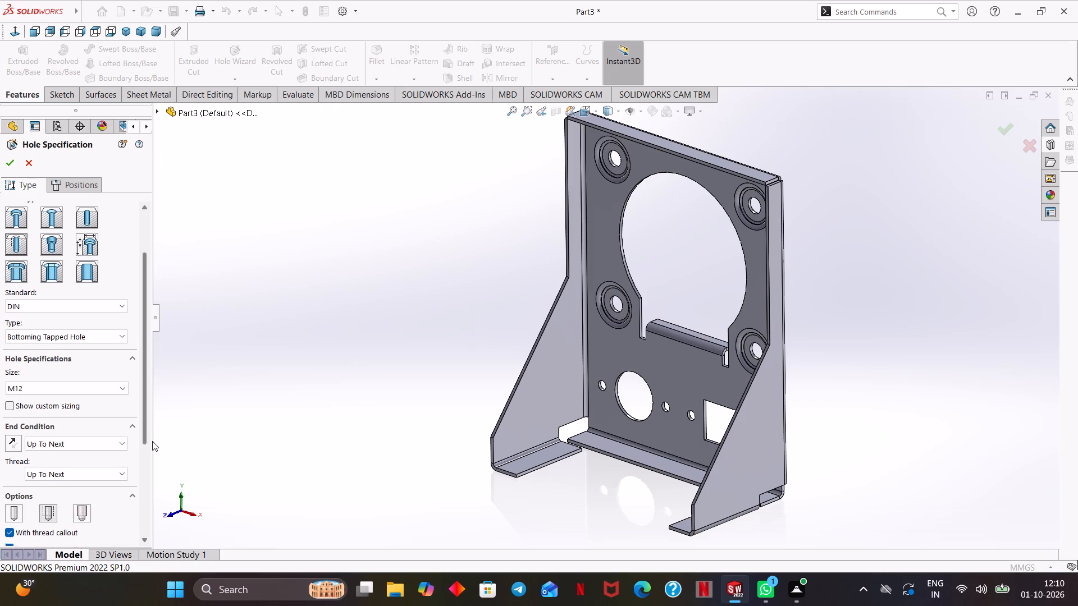
{"action": "left_click_drag", "start_coordinate": [152, 441], "coordinate": [152, 465]}
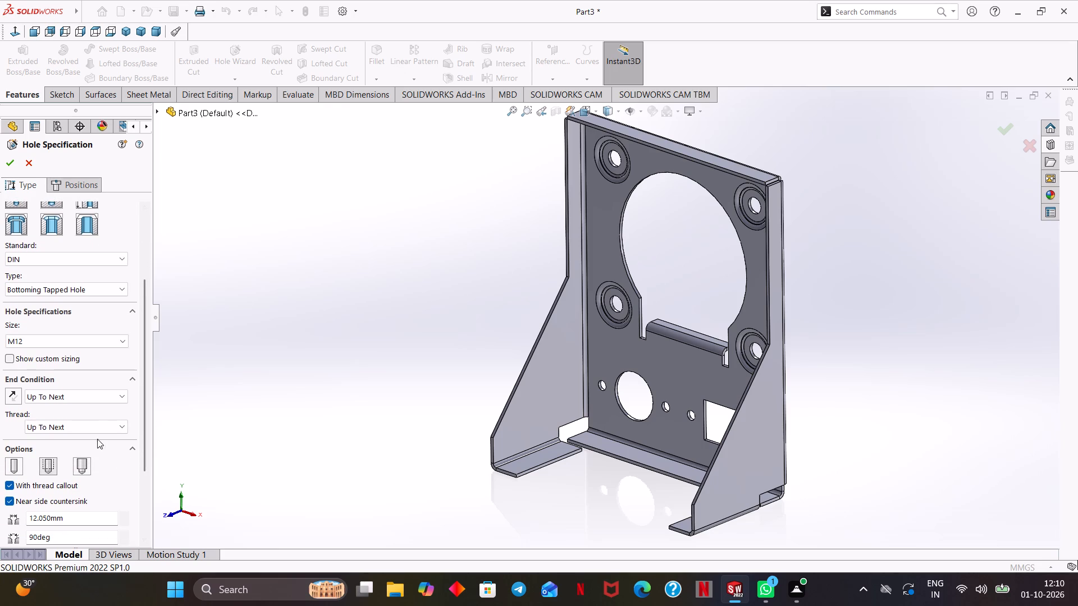
Start positioning the holes on the left foot's face and sketch a lengthwise construction centreline about 27.5 mm long across that foot.
{"action": "left_click", "coordinate": [71, 183]}
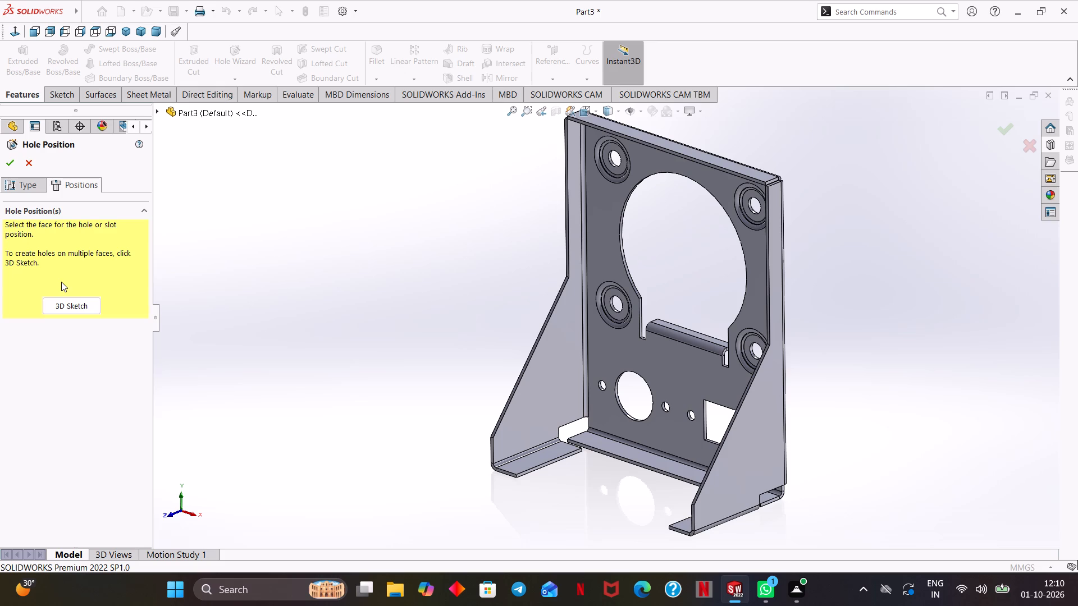
{"action": "middle_click_drag", "start_coordinate": [523, 524], "coordinate": [538, 548]}
{"action": "left_click", "coordinate": [508, 442]}
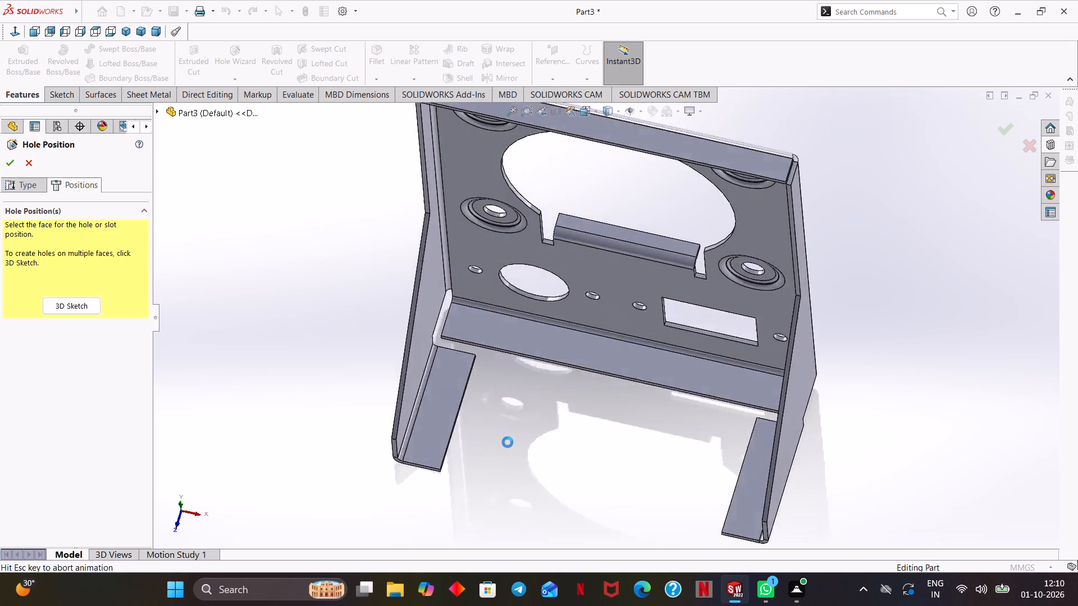
{"action": "scroll", "coordinate": [486, 446], "scroll_direction": "down", "scroll_amount": 1}
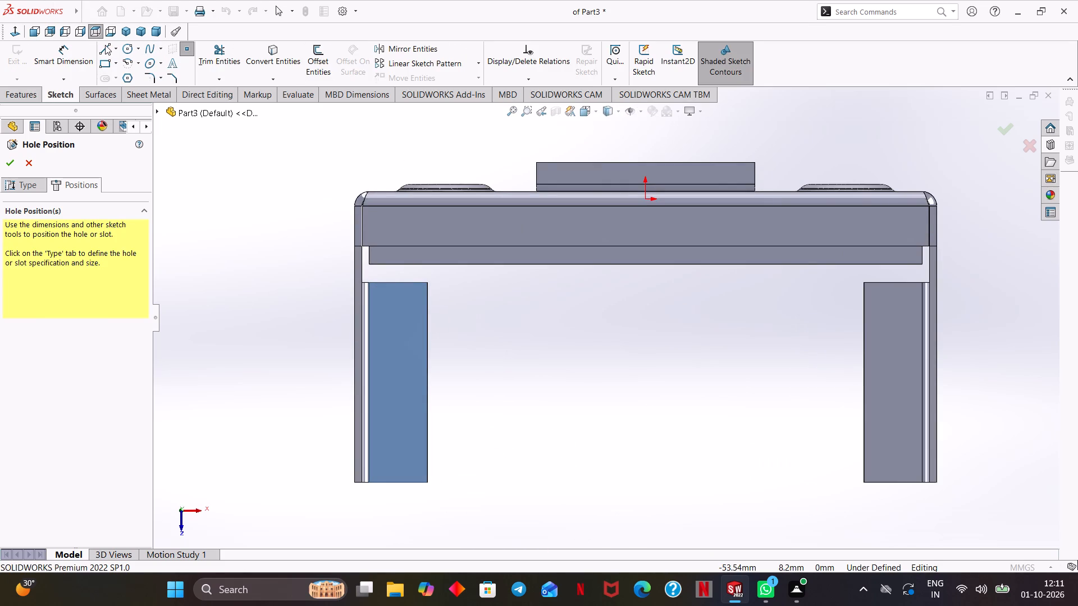
{"action": "left_click", "coordinate": [116, 49]}
{"action": "left_click", "coordinate": [127, 74]}
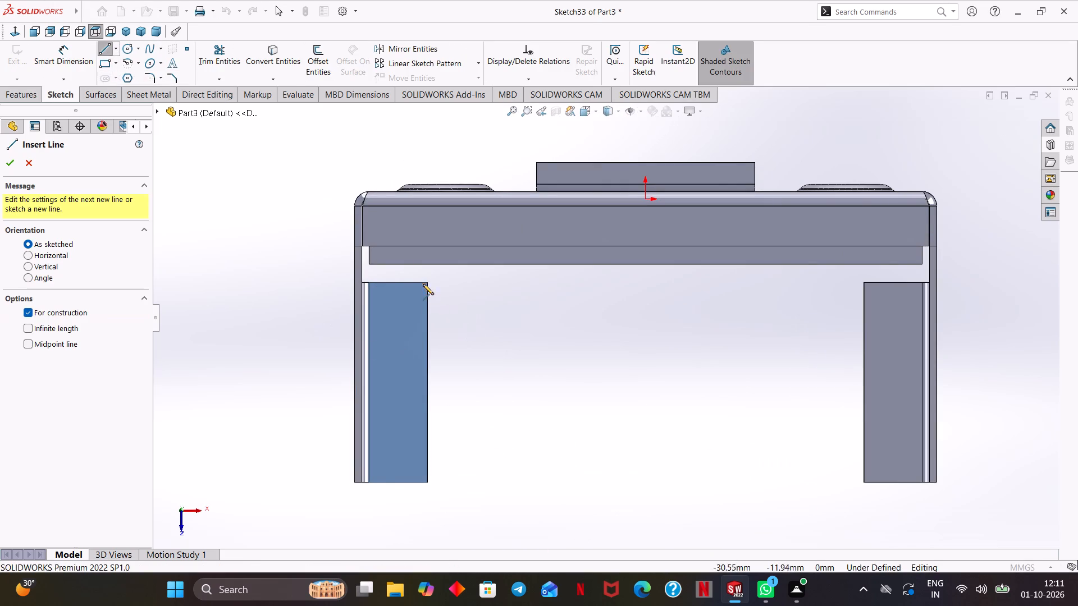
{"action": "left_click", "coordinate": [413, 282]}
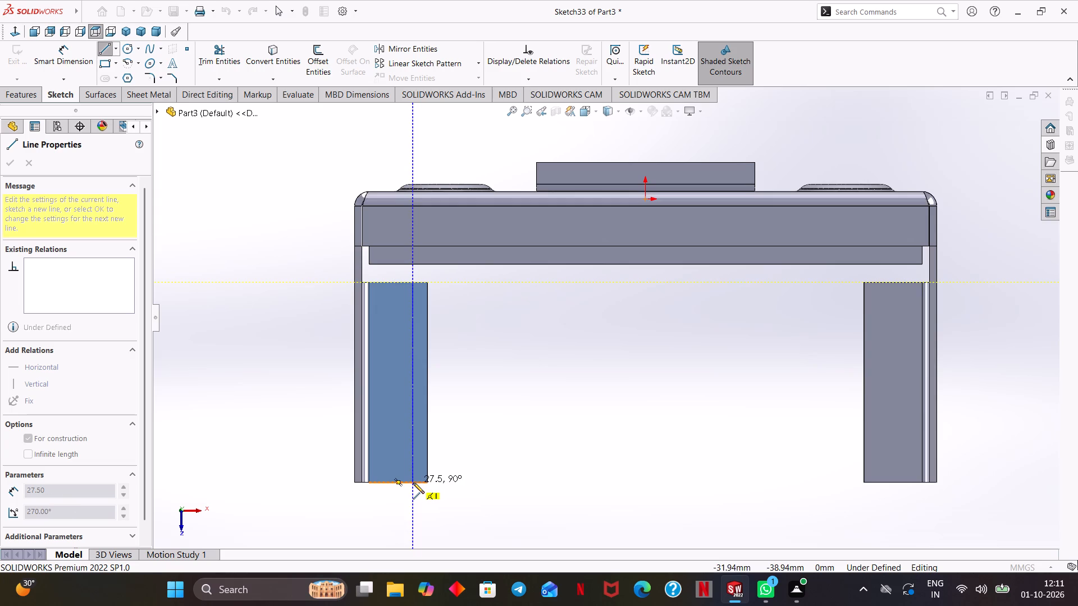
{"action": "left_click", "coordinate": [413, 483]}
{"action": "right_click", "coordinate": [493, 431]}
{"action": "left_click", "coordinate": [524, 443]}
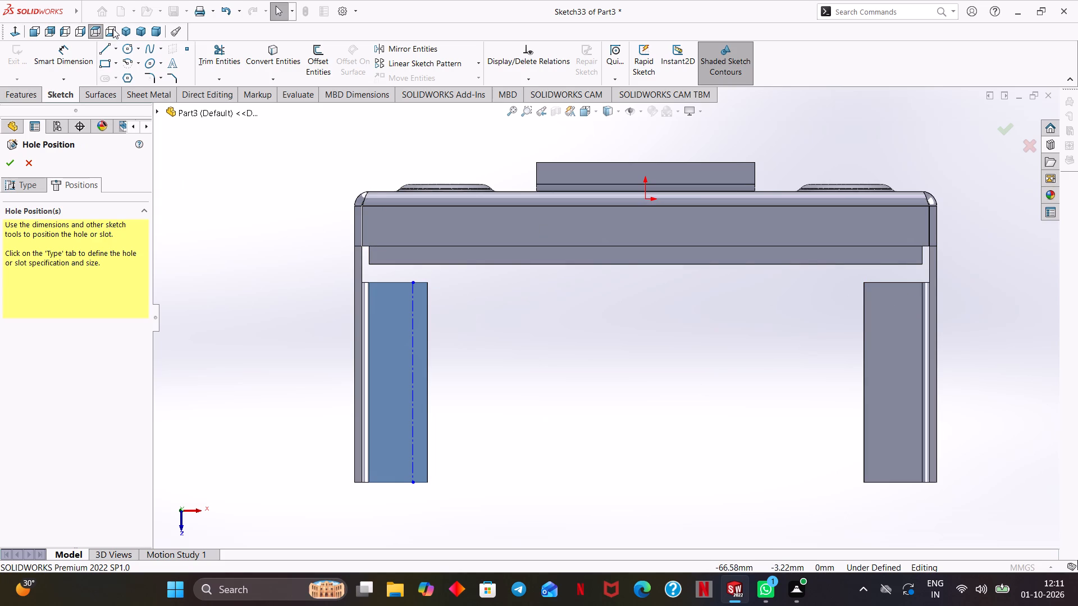
Sketch a matching lengthwise construction centreline across the right foot, from its back edge to its front edge.
{"action": "left_click", "coordinate": [113, 48]}
{"action": "left_click", "coordinate": [117, 76]}
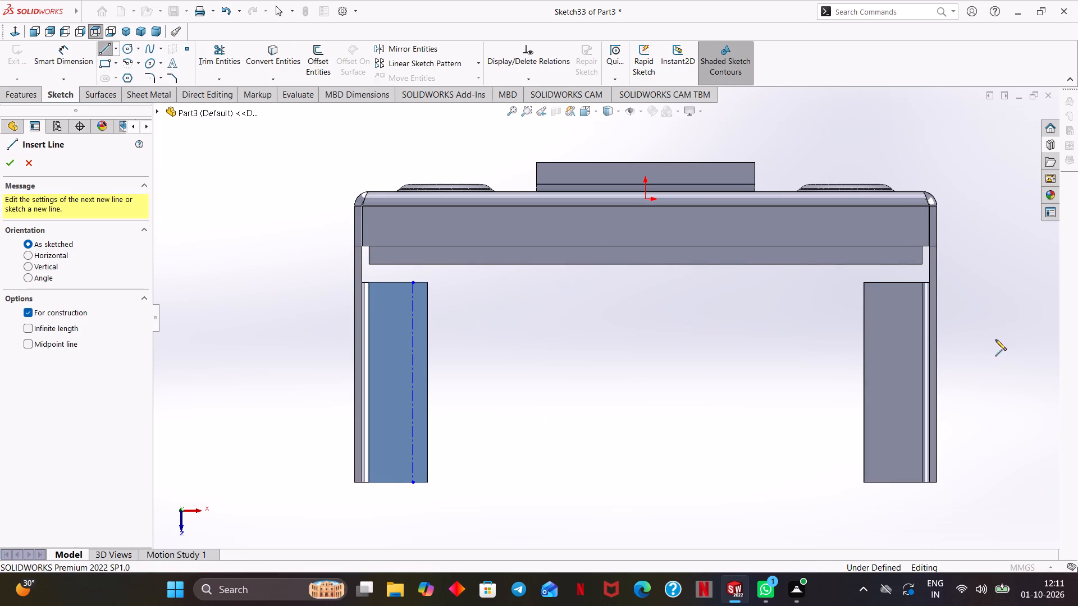
{"action": "left_click", "coordinate": [883, 282]}
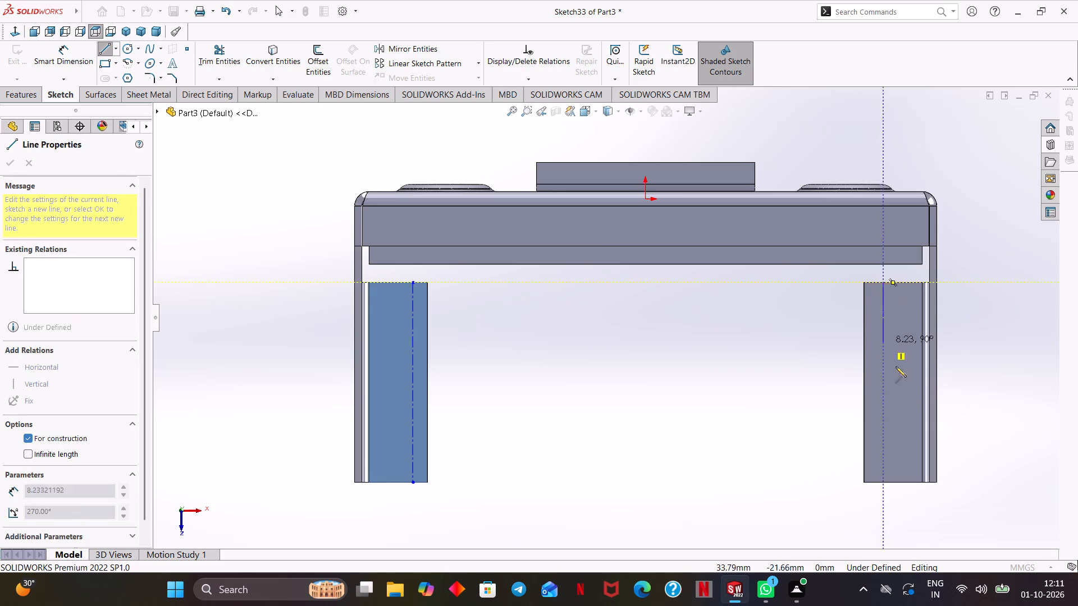
{"action": "left_click", "coordinate": [883, 482]}
{"action": "right_click", "coordinate": [774, 447]}
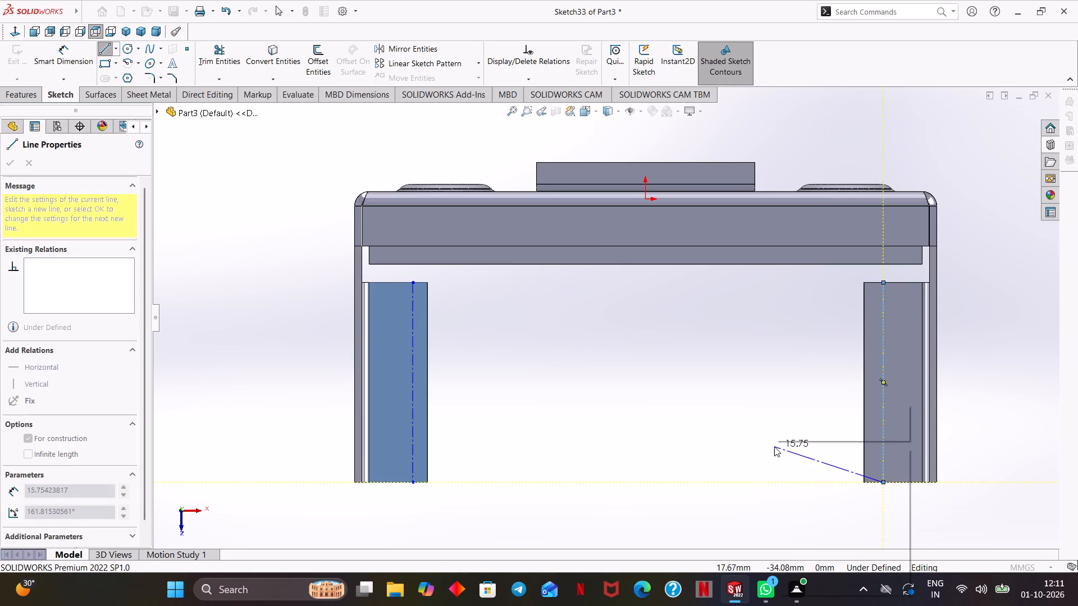
{"action": "left_click", "coordinate": [802, 452]}
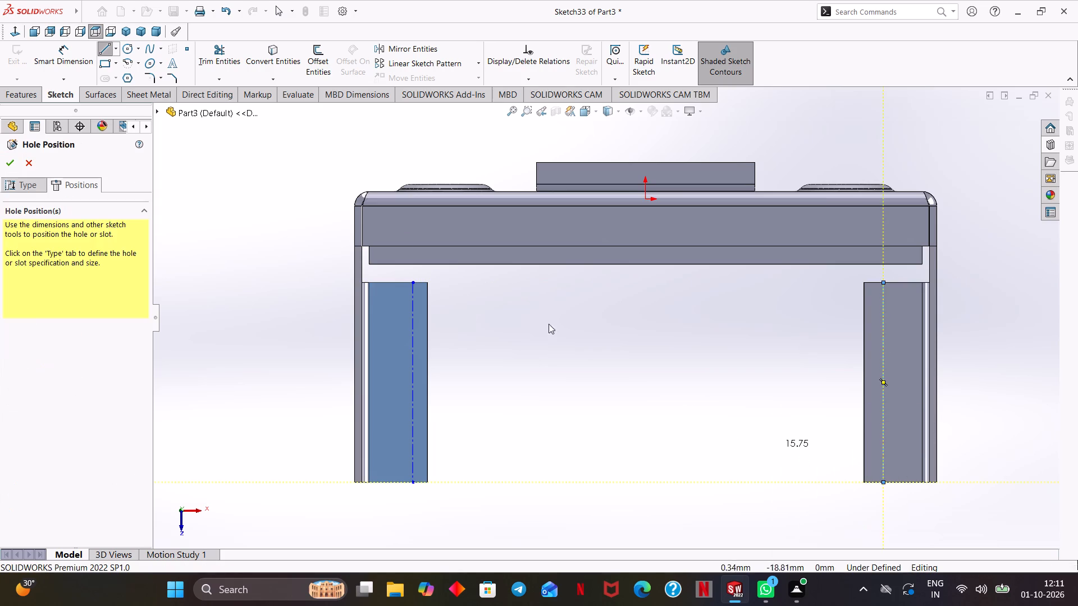
Sketch a horizontal construction centreline about 75 mm long across the full width of the bottom flange between its end edges.
{"action": "left_click", "coordinate": [119, 48]}
{"action": "left_click", "coordinate": [111, 74]}
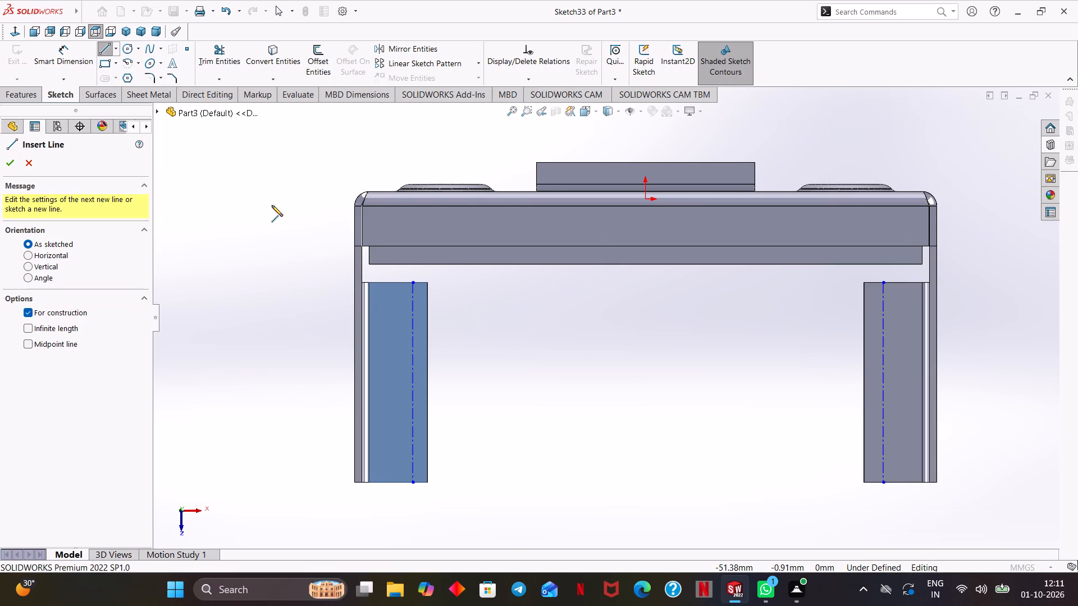
{"action": "left_click", "coordinate": [368, 254]}
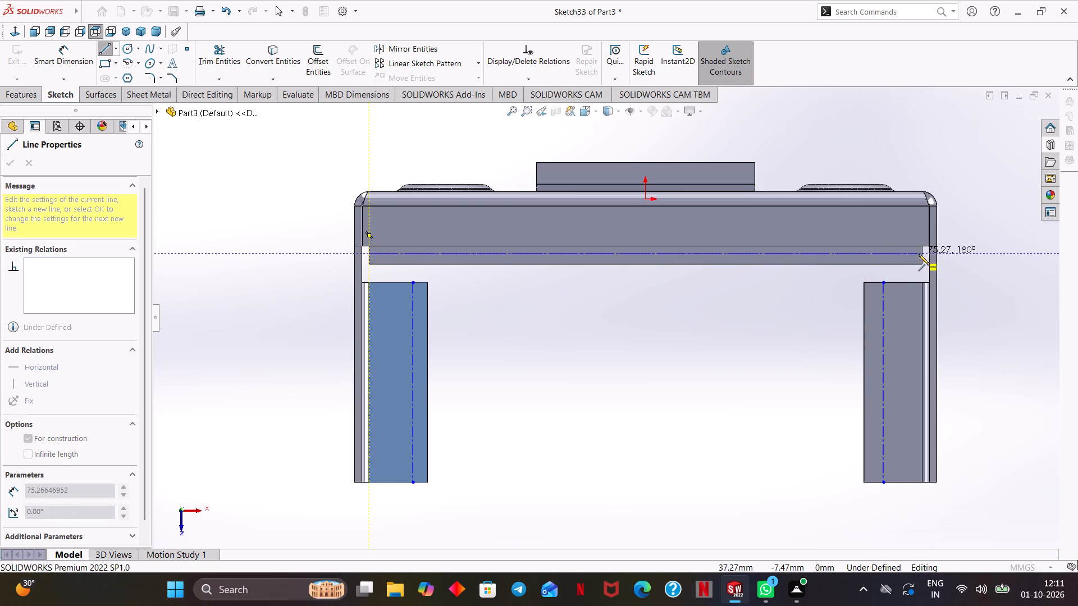
{"action": "left_click", "coordinate": [923, 254]}
{"action": "right_click", "coordinate": [952, 241]}
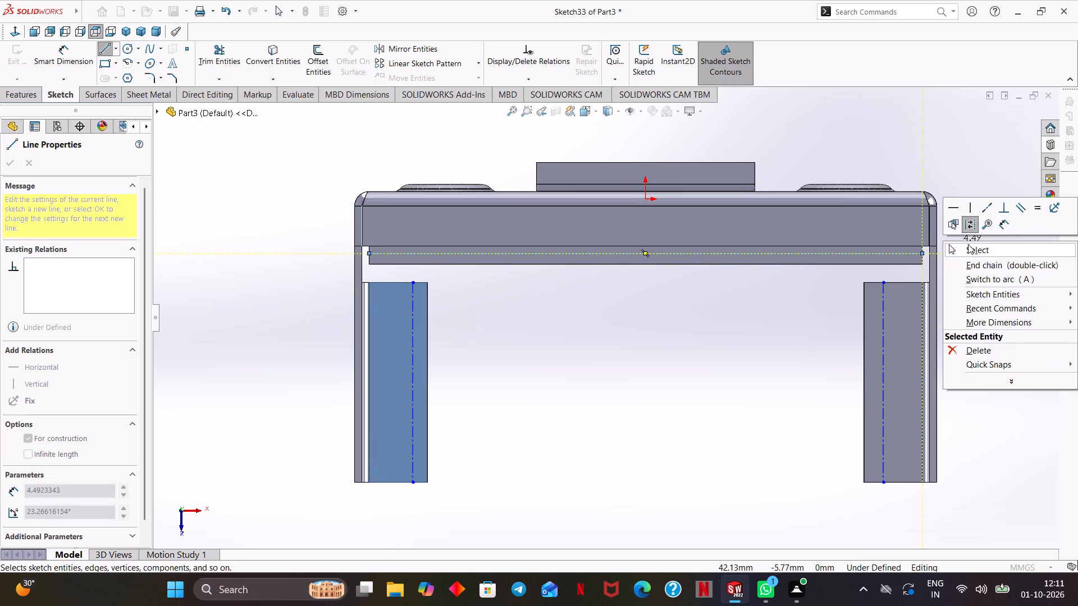
{"action": "left_click", "coordinate": [976, 246]}
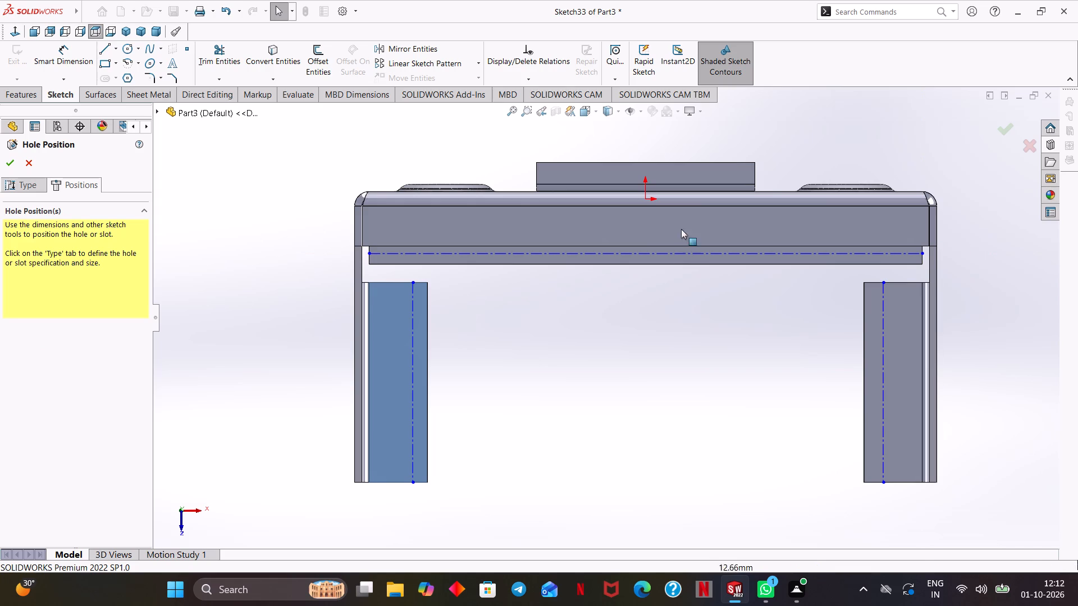
Sketch a horizontal construction line about 7 mm long inward from the midpoint of the left foot's inner edge, deleting the stray slanted segment.
{"action": "left_click", "coordinate": [116, 53]}
{"action": "left_click", "coordinate": [125, 75]}
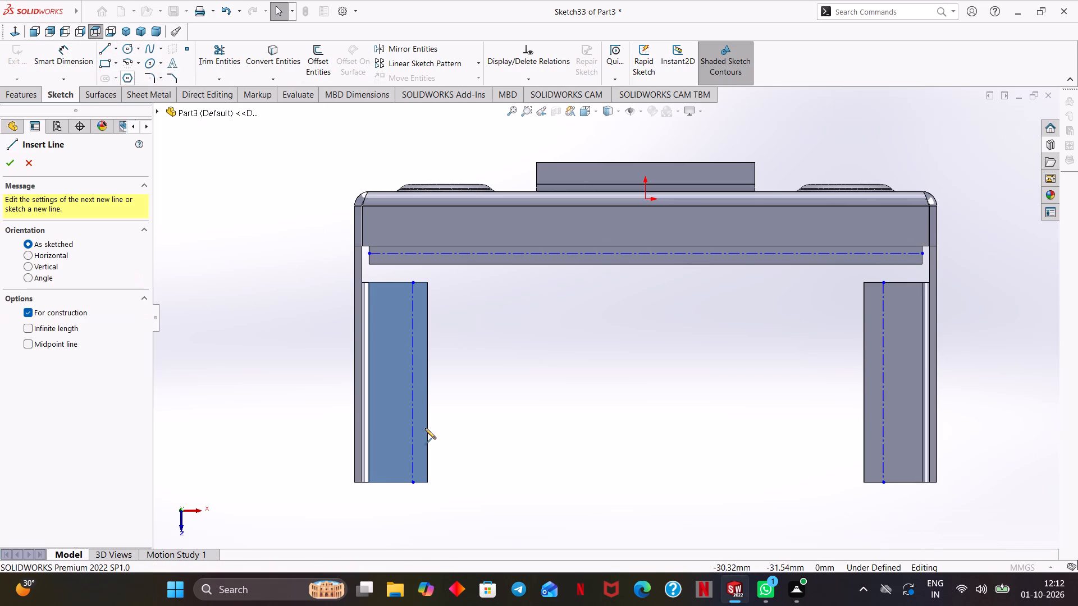
{"action": "left_click", "coordinate": [426, 380]}
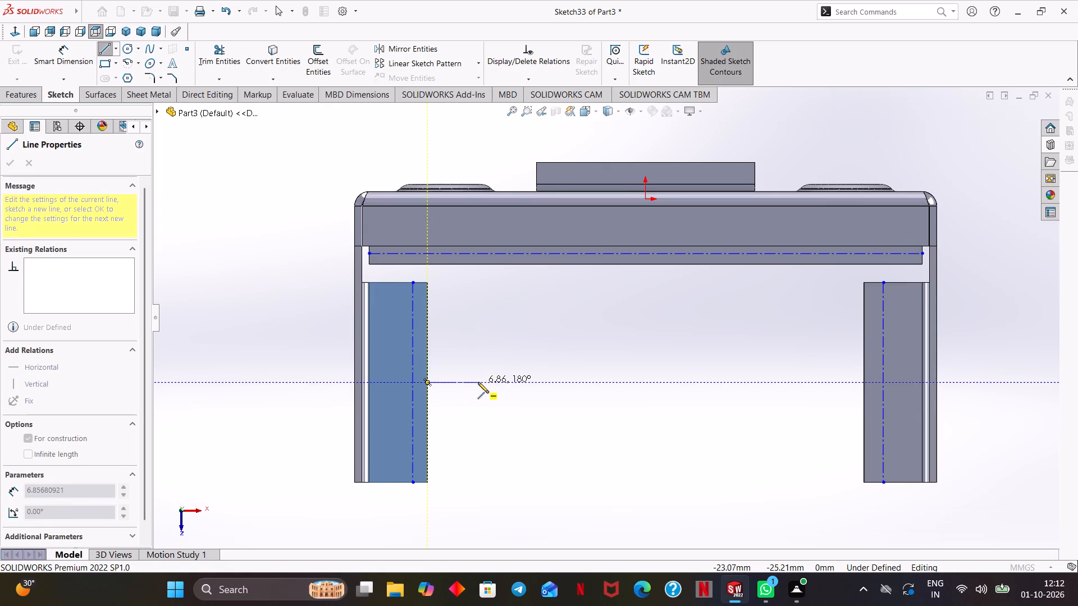
{"action": "left_click", "coordinate": [478, 382]}
{"action": "right_click", "coordinate": [541, 370]}
{"action": "left_click", "coordinate": [531, 359]}
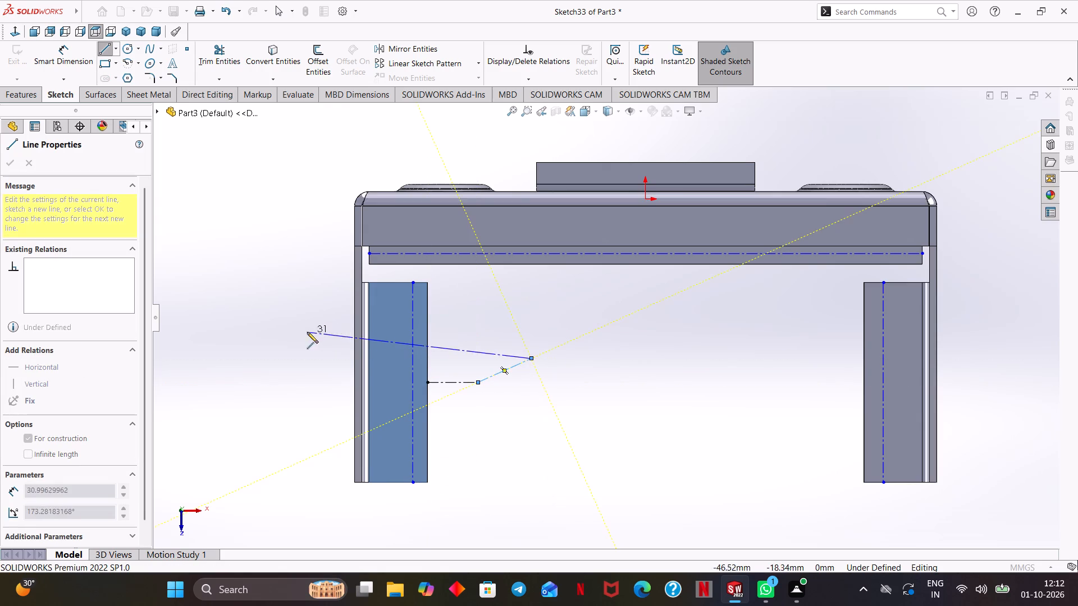
{"action": "key", "text": "Escape"}
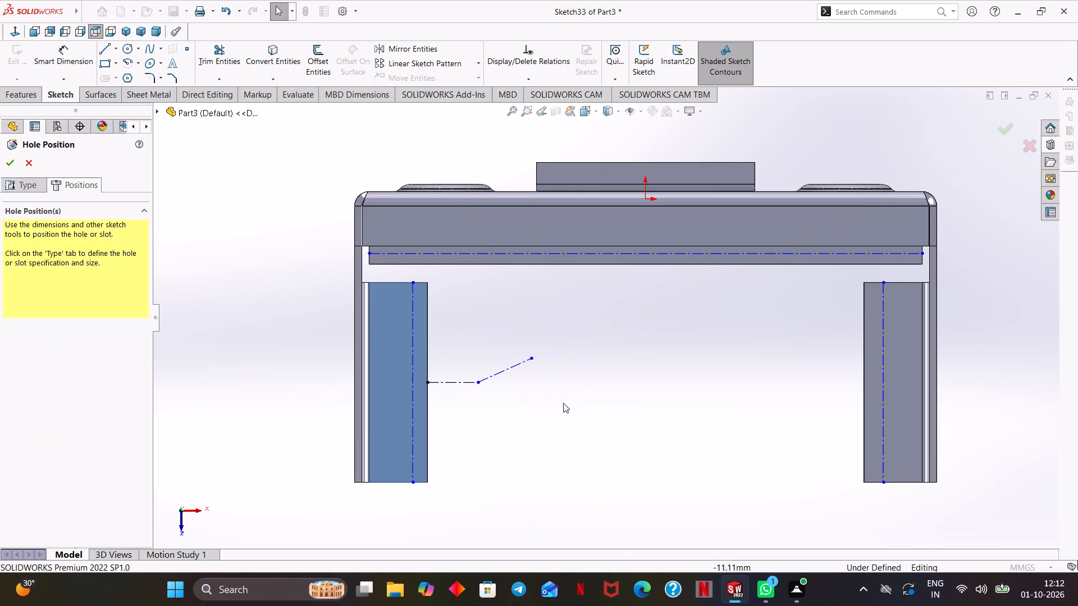
{"action": "left_click", "coordinate": [505, 370]}
{"action": "key", "text": "Delete"}
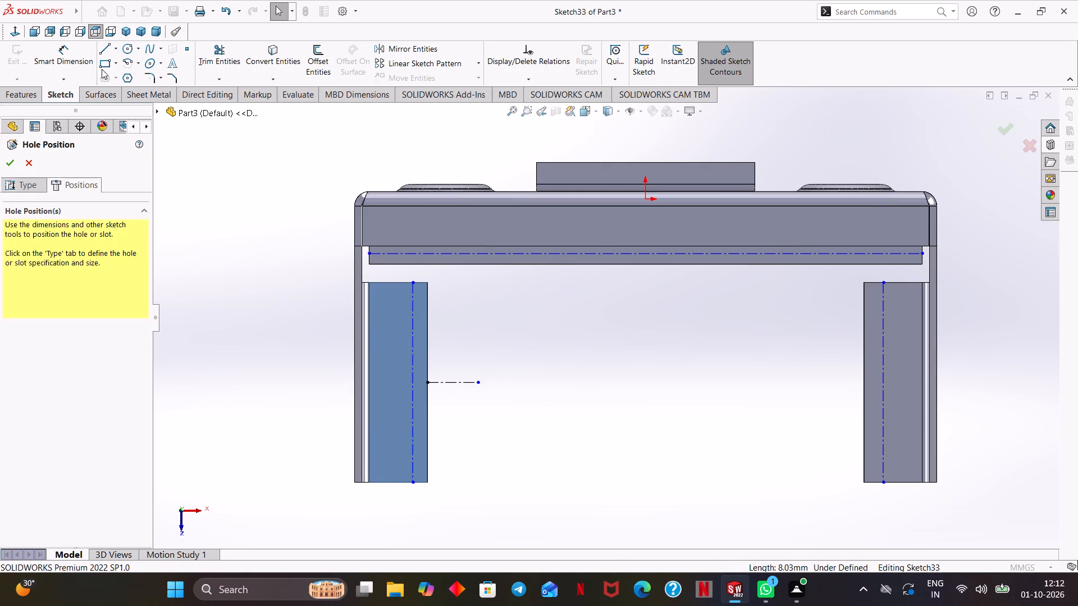
Sketch a vertical construction centreline about 15 mm long from the origin, crossing the bottom flange's centreline.
{"action": "left_click", "coordinate": [119, 50]}
{"action": "left_click", "coordinate": [122, 75]}
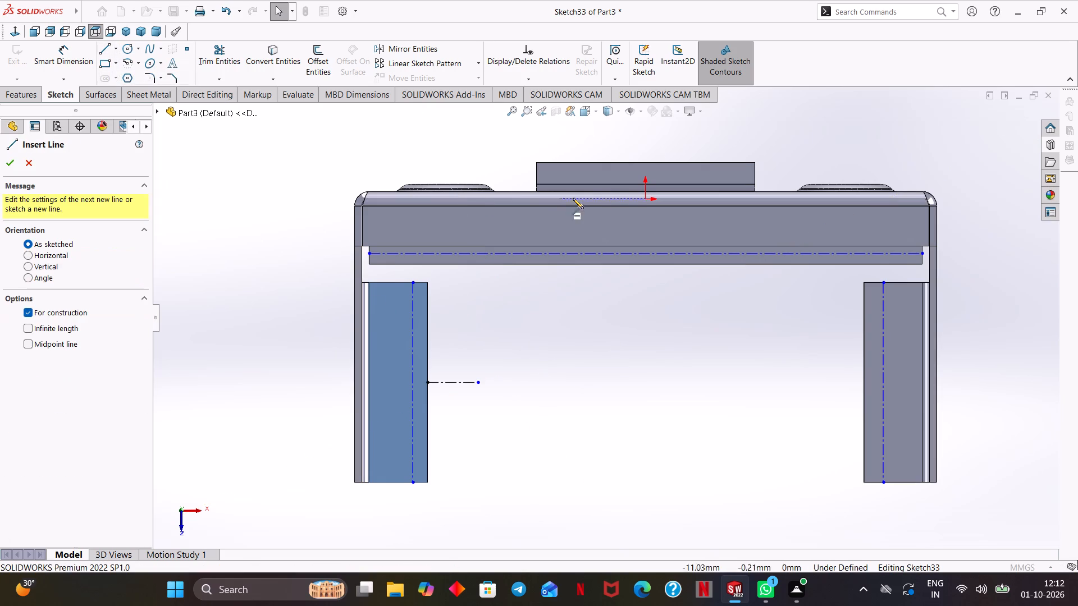
{"action": "left_click", "coordinate": [645, 200]}
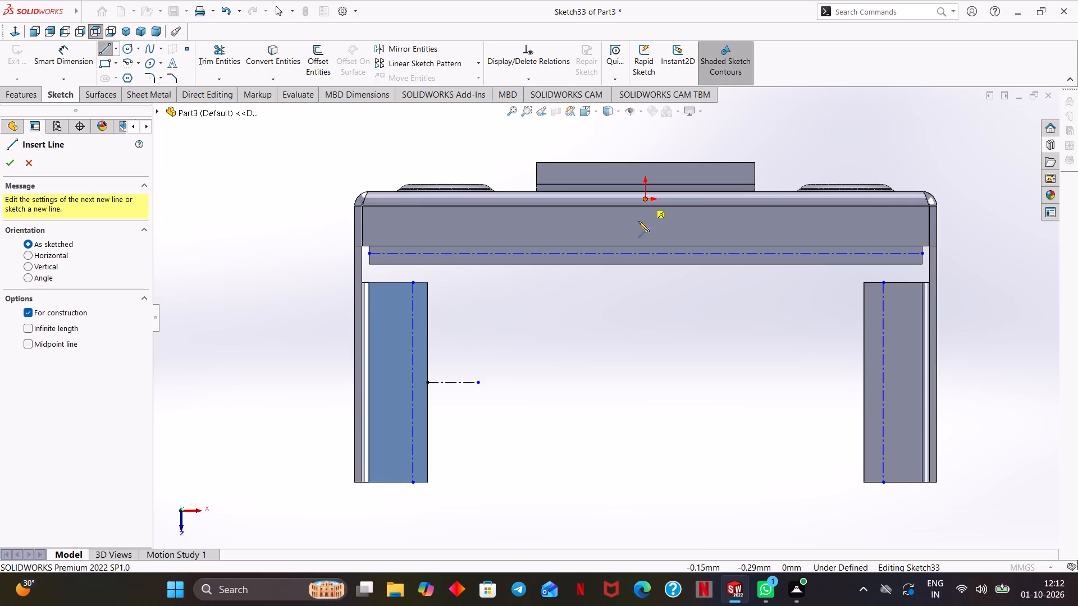
{"action": "left_click", "coordinate": [647, 309]}
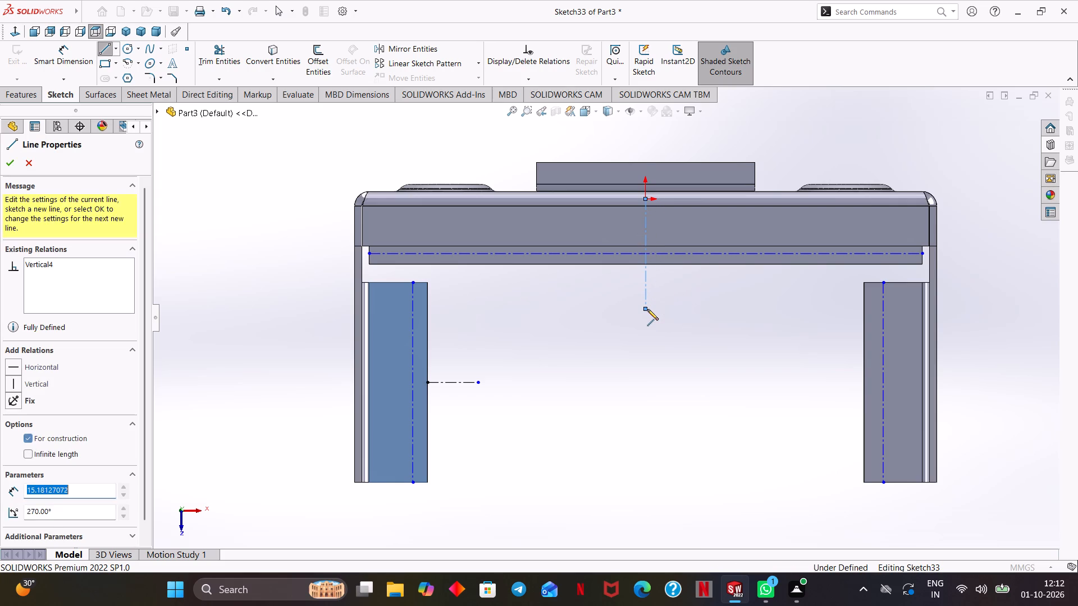
{"action": "right_click", "coordinate": [657, 305]}
{"action": "left_click", "coordinate": [680, 310]}
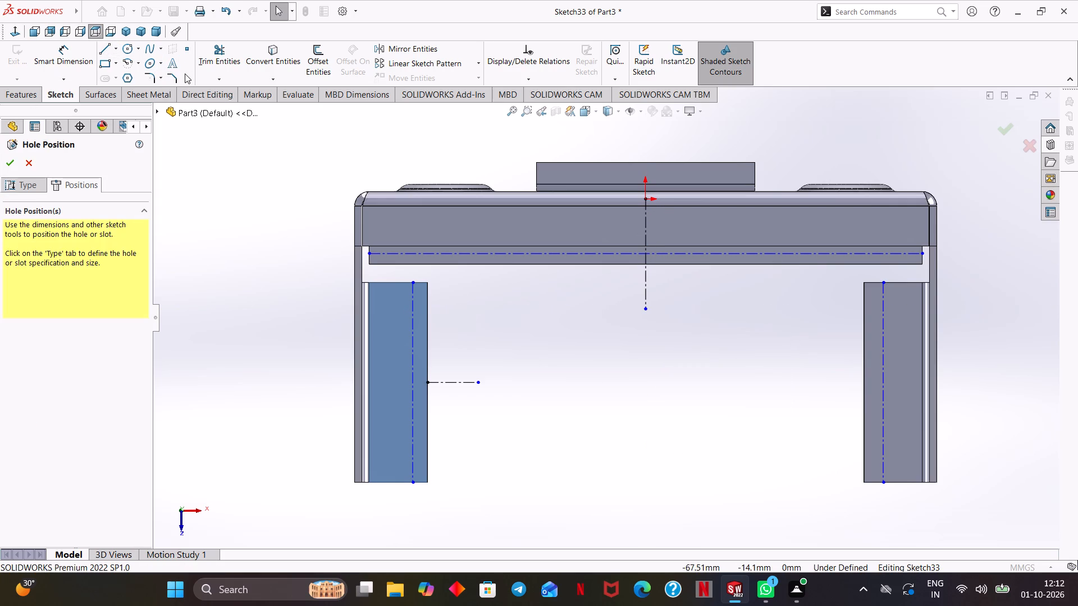
Place two hole points on the bottom flange's centreline, about 18 mm left and 17 mm right of the vertical centreline.
{"action": "left_click", "coordinate": [188, 53]}
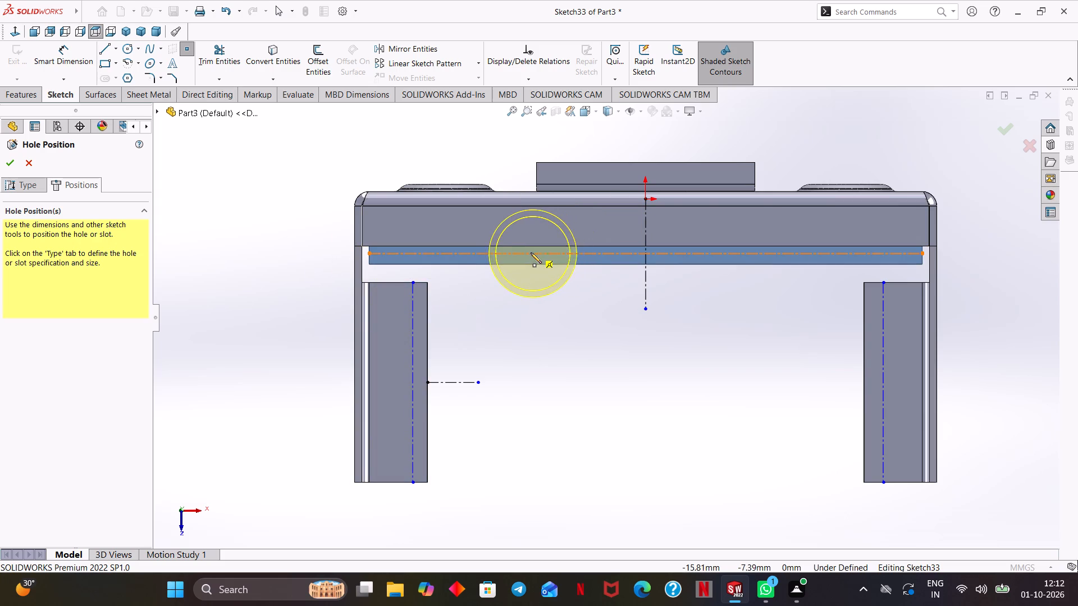
{"action": "scroll", "coordinate": [537, 250], "scroll_direction": "up", "scroll_amount": 2}
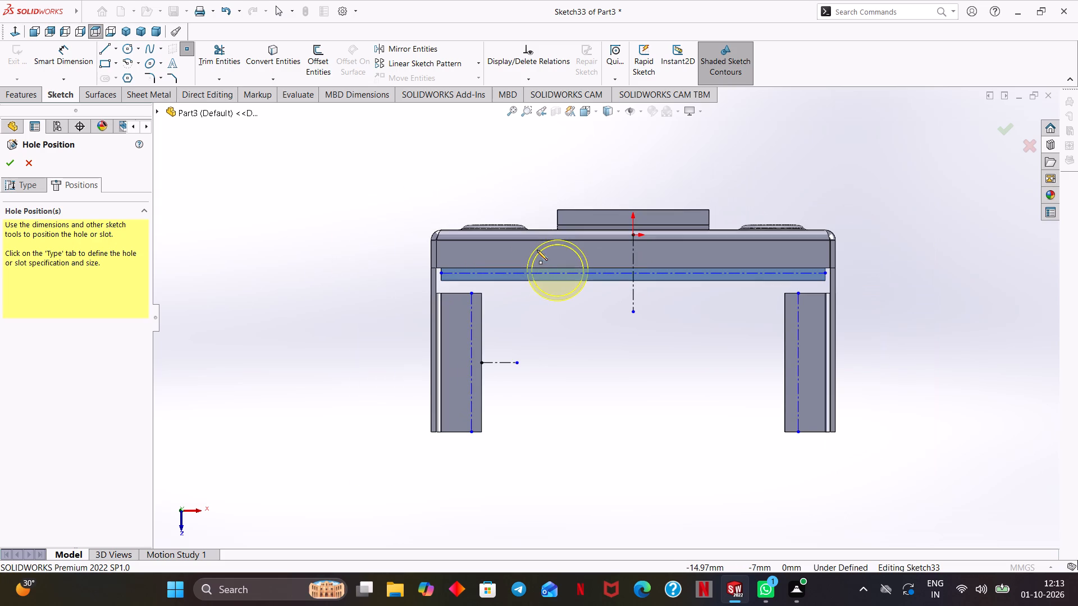
{"action": "scroll", "coordinate": [562, 271], "scroll_direction": "down", "scroll_amount": 3}
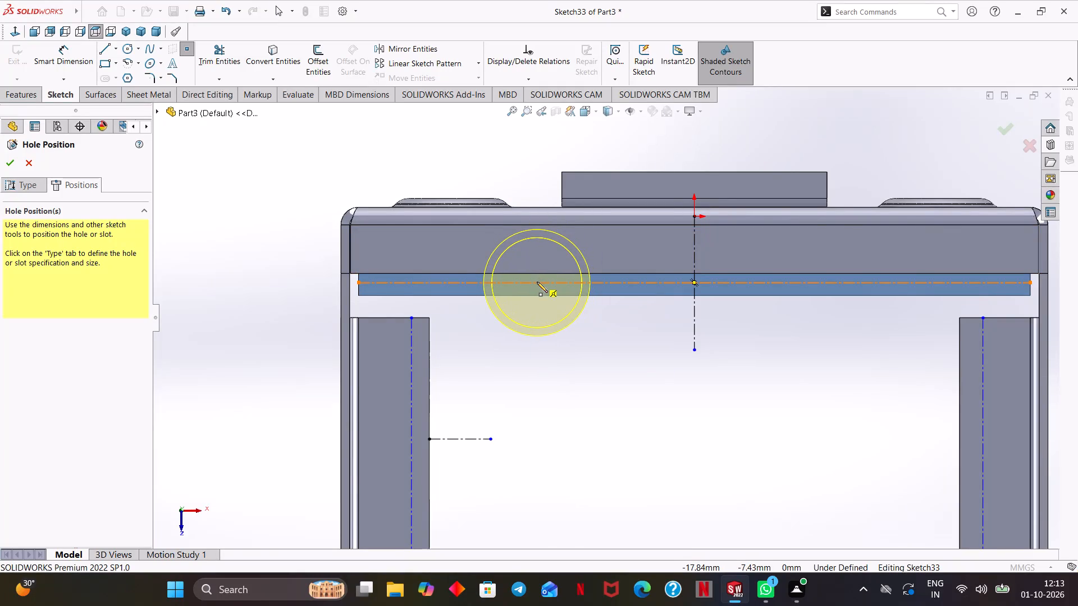
{"action": "left_click", "coordinate": [537, 282]}
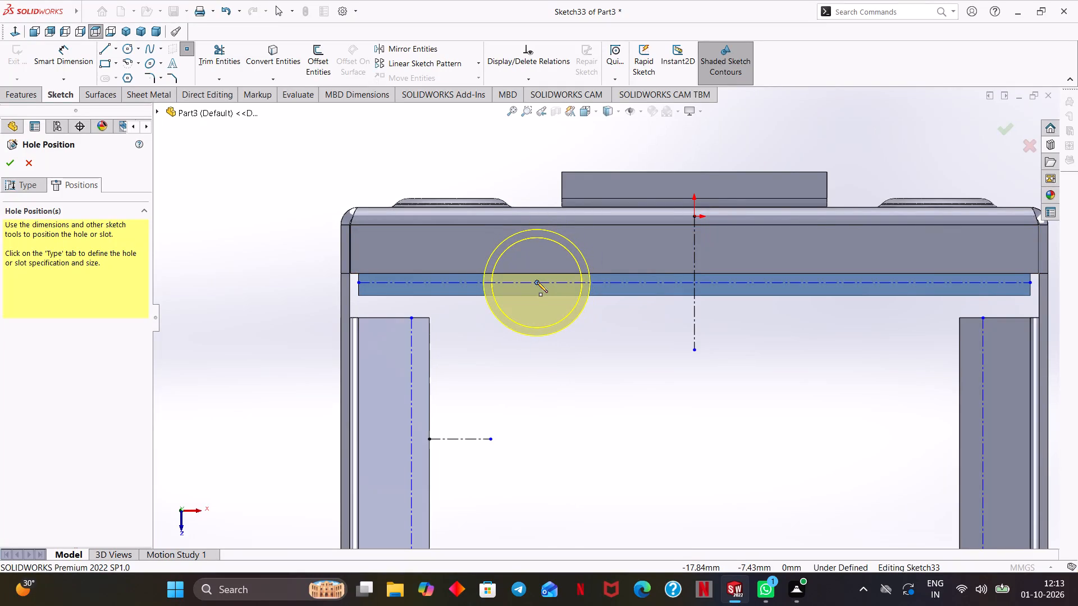
{"action": "left_click", "coordinate": [844, 282]}
{"action": "scroll", "coordinate": [891, 416], "scroll_direction": "up", "scroll_amount": 1}
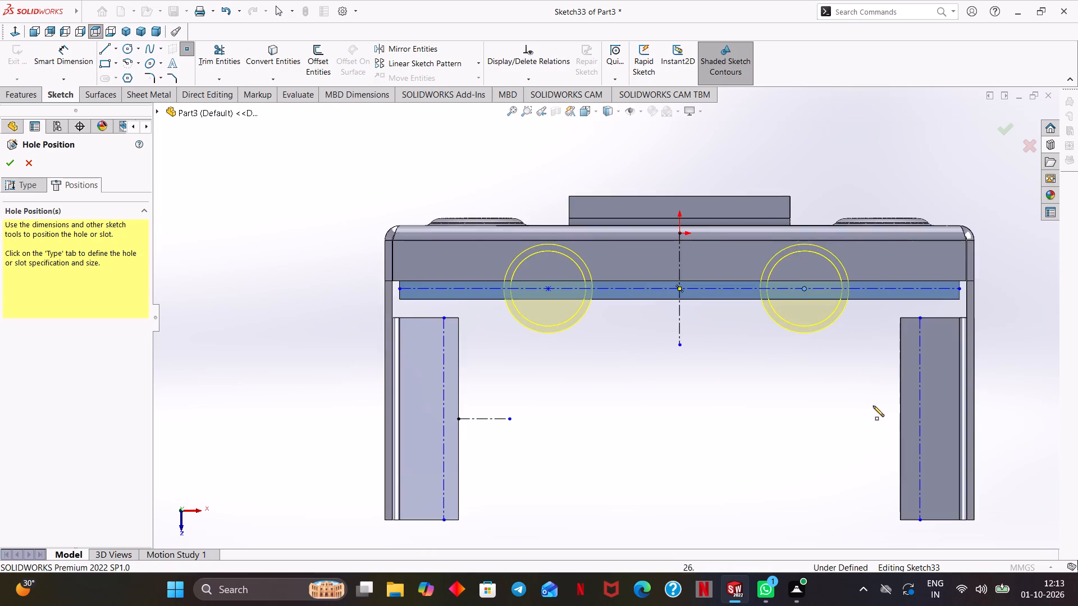
{"action": "scroll", "coordinate": [862, 405], "scroll_direction": "up", "scroll_amount": 2}
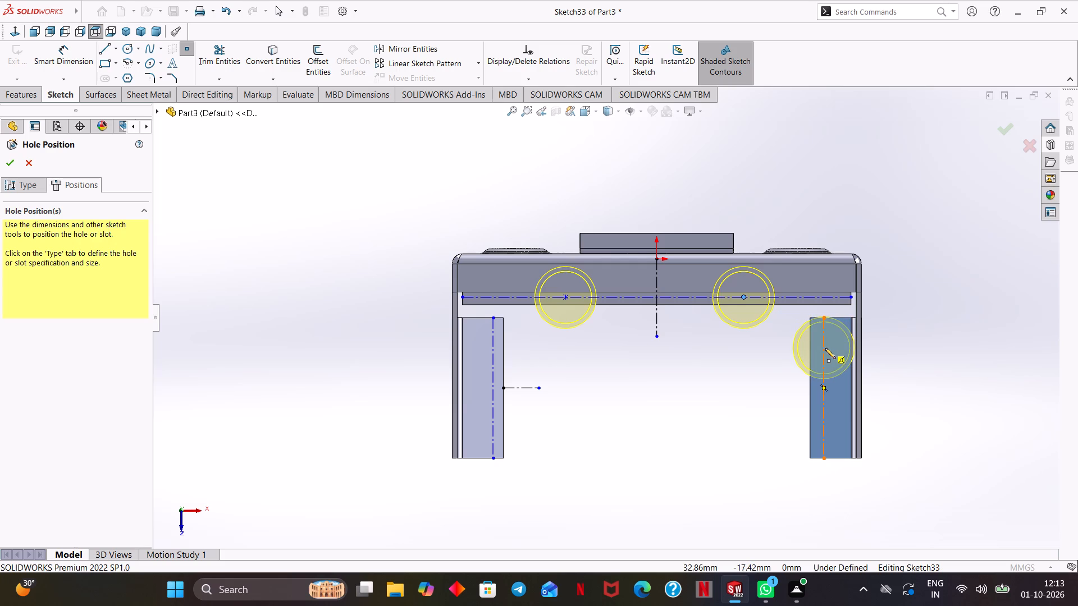
Place two hole points on each foot's vertical centreline, about 14 mm apart on the right foot and 16 mm apart on the left.
{"action": "left_click", "coordinate": [823, 356]}
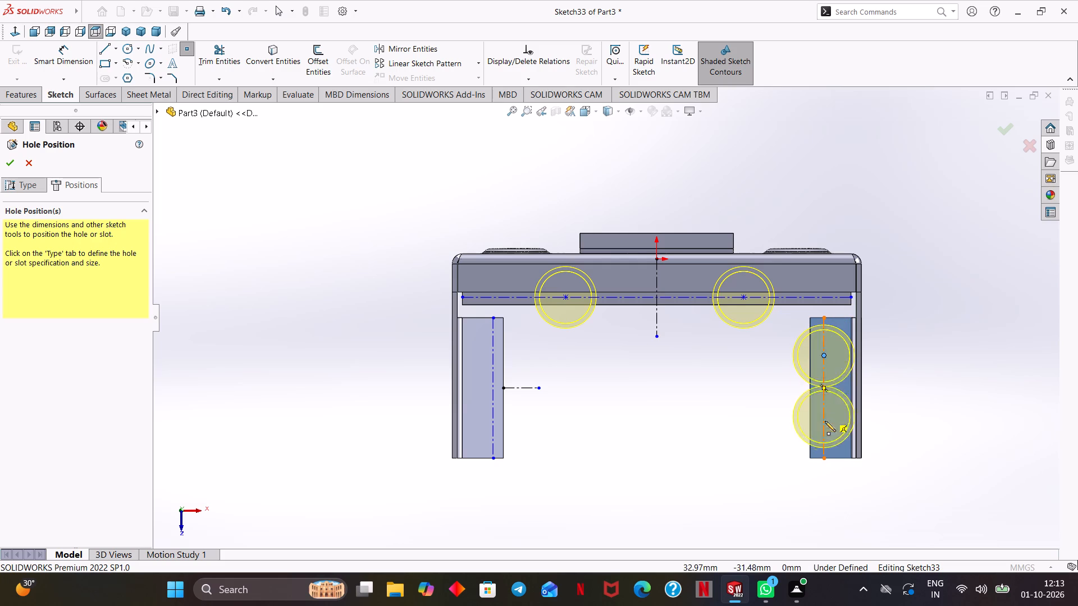
{"action": "left_click", "coordinate": [823, 428]}
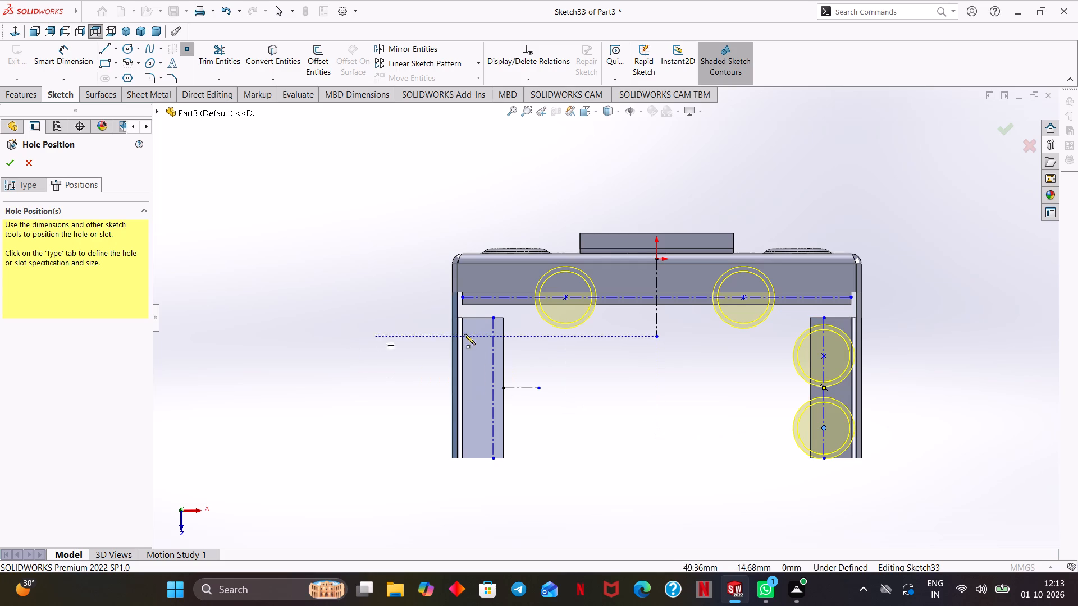
{"action": "left_click", "coordinate": [491, 346]}
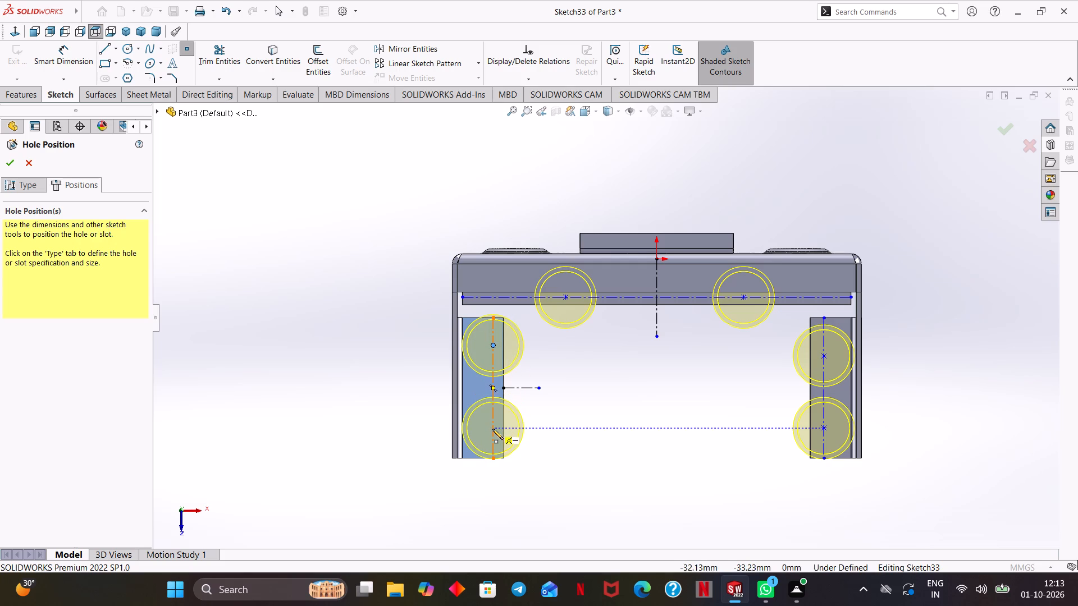
{"action": "left_click", "coordinate": [492, 429]}
{"action": "key", "text": "Escape"}
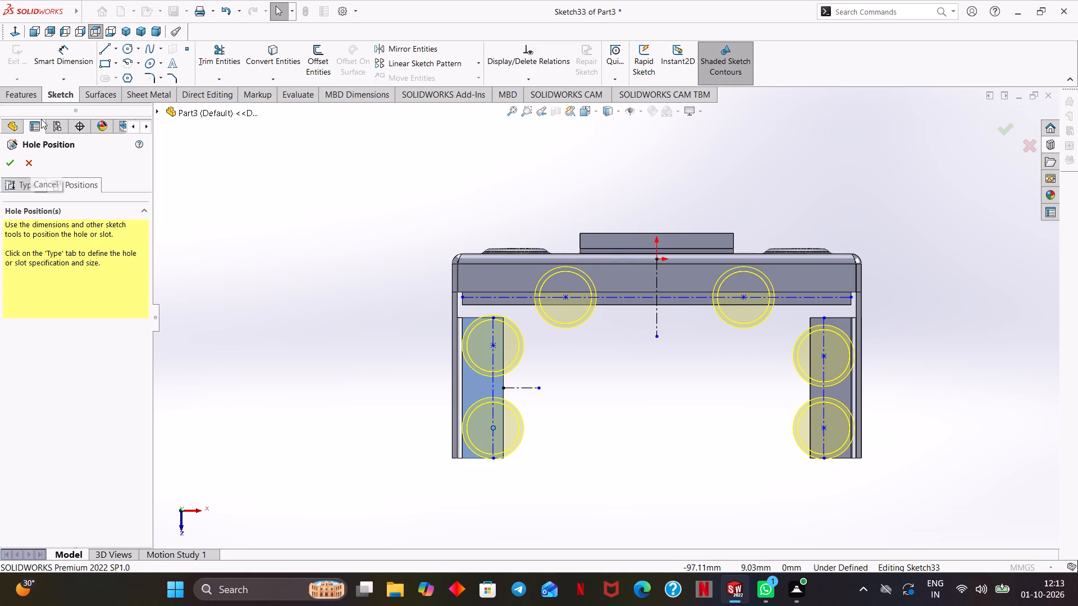
Dimension the vertical spacing between the left foot's two hole points as 12.5 mm.
{"action": "left_click", "coordinate": [51, 54]}
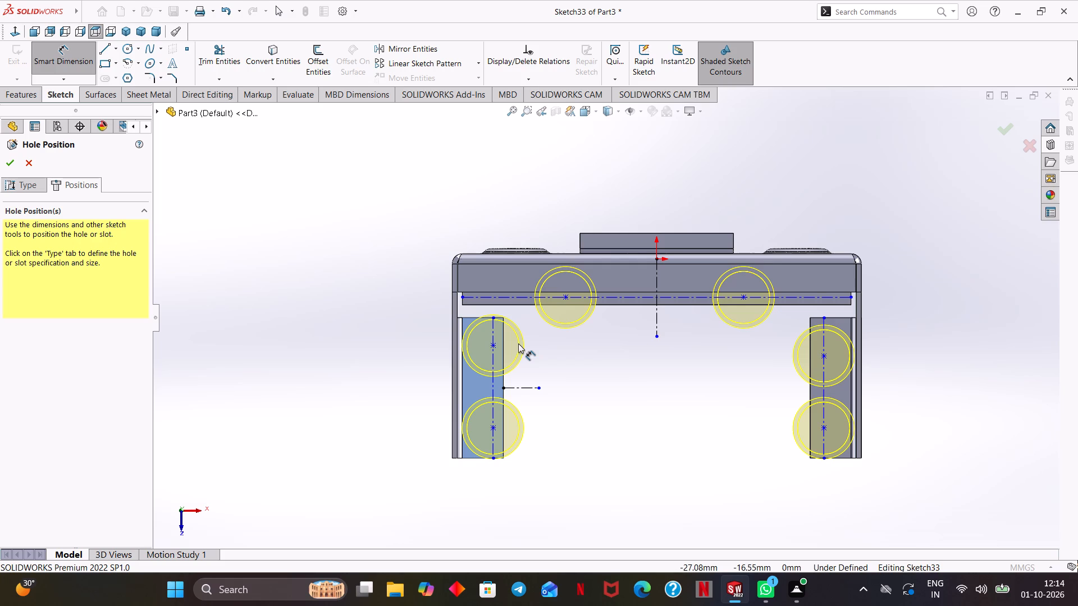
{"action": "scroll", "coordinate": [518, 343], "scroll_direction": "down", "scroll_amount": 2}
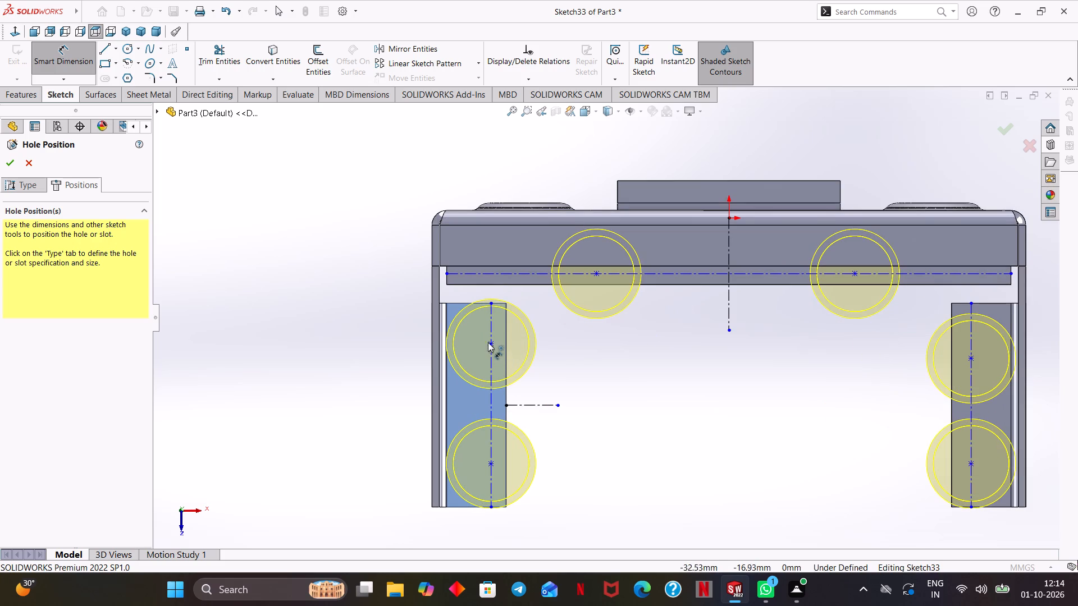
{"action": "left_click", "coordinate": [492, 341]}
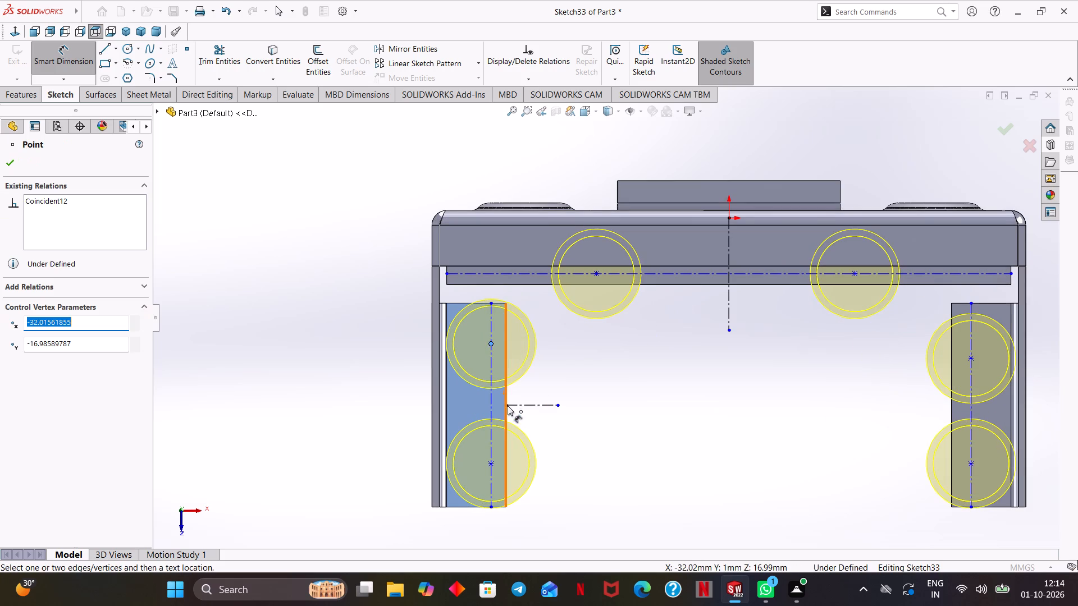
{"action": "left_click", "coordinate": [491, 462]}
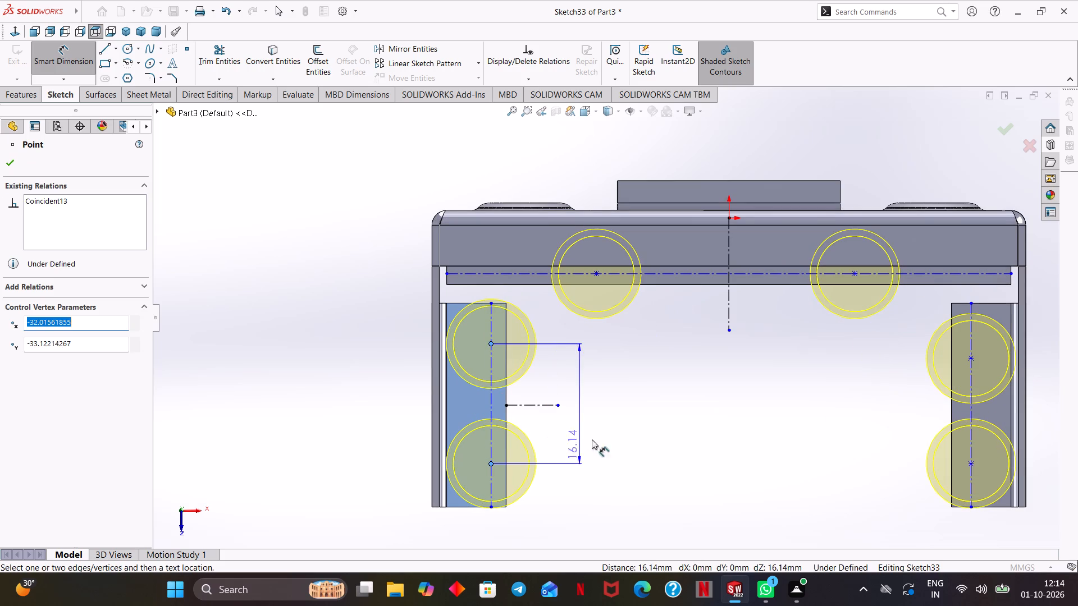
{"action": "left_click", "coordinate": [595, 437]}
{"action": "type", "text": "12.5"}
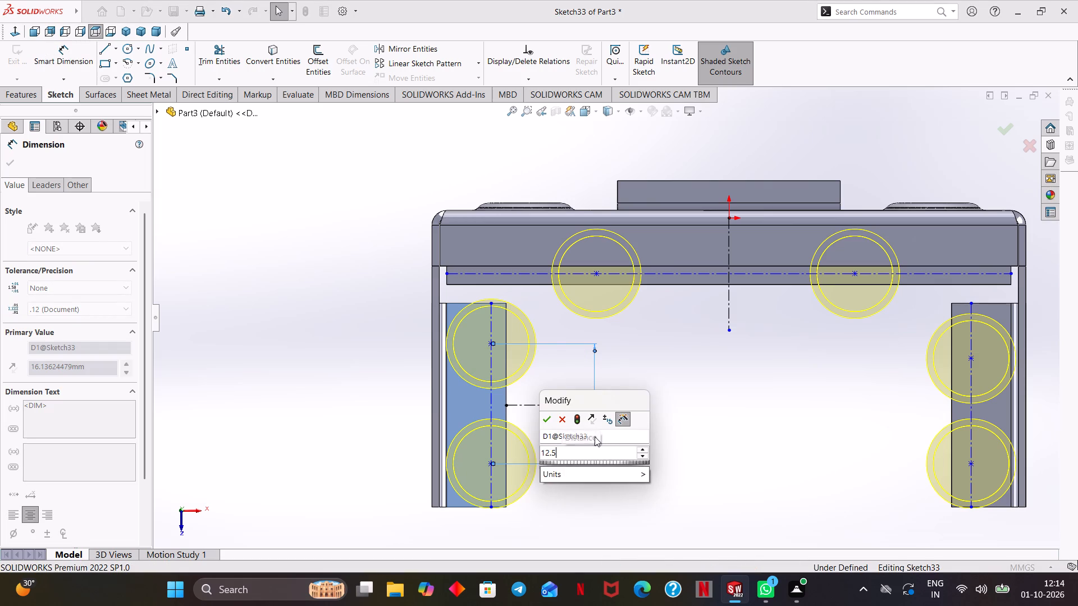
{"action": "key", "text": "Return"}
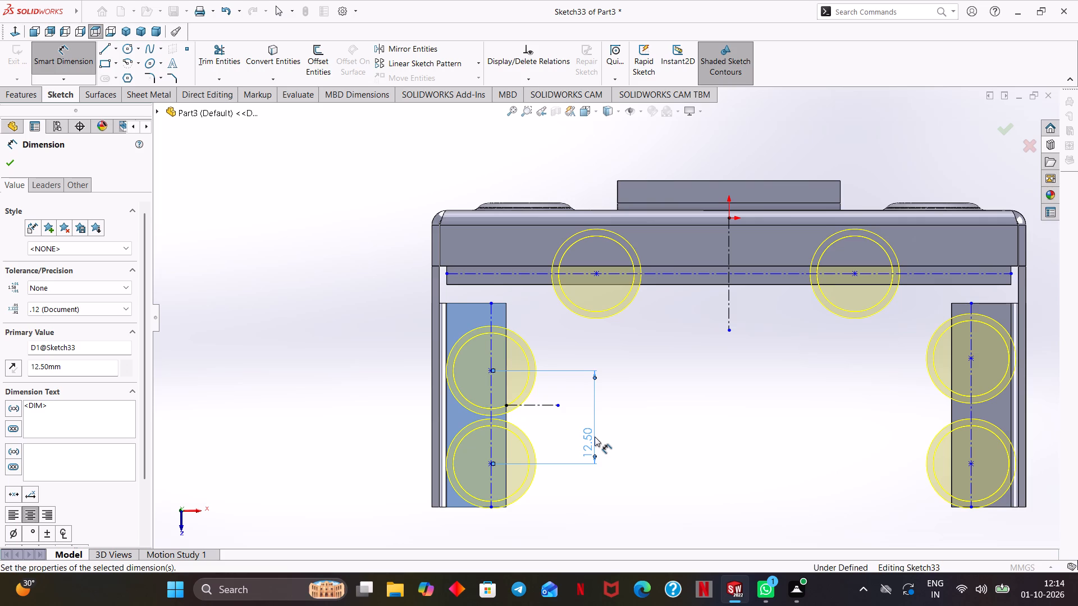
Dimension the vertical spacing between the right foot's two hole points as 12.5 mm.
{"action": "scroll", "coordinate": [716, 417], "scroll_direction": "up", "scroll_amount": 1}
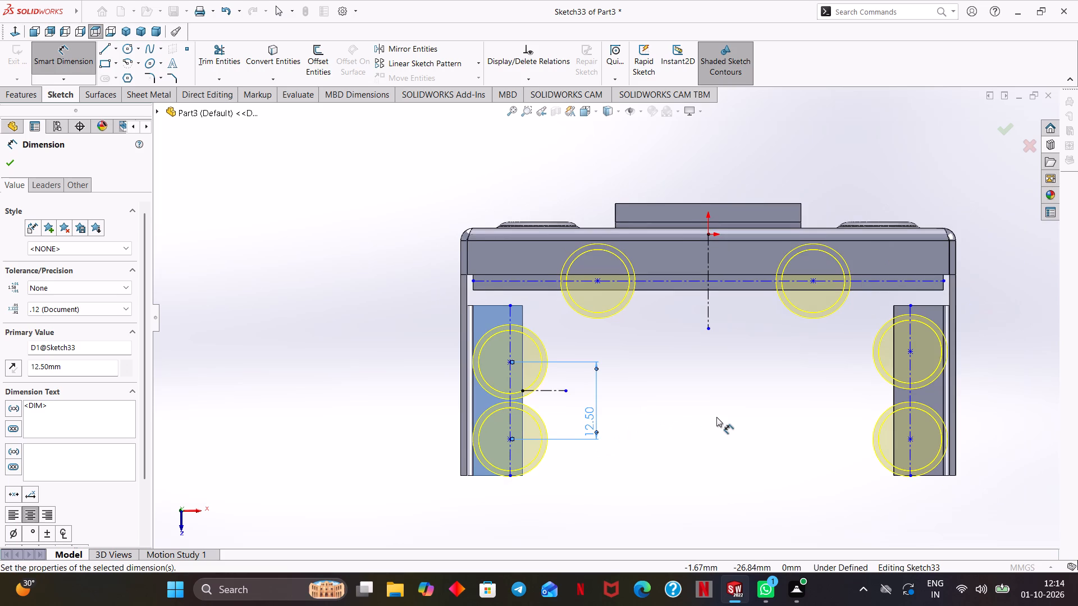
{"action": "middle_click_drag", "start_coordinate": [716, 417], "coordinate": [602, 401], "text": "ctrl"}
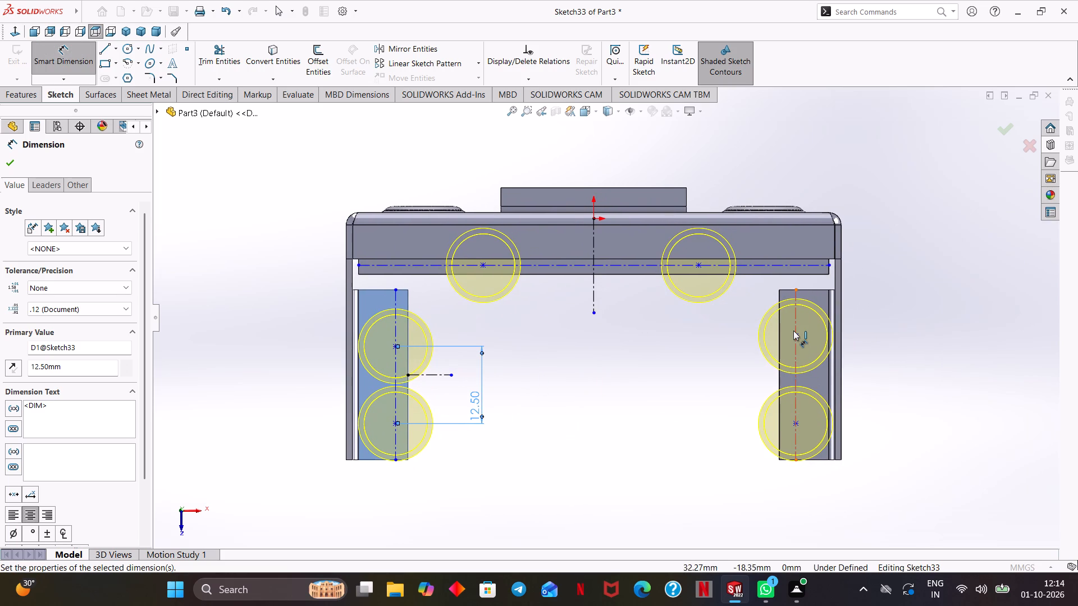
{"action": "left_click", "coordinate": [794, 334]}
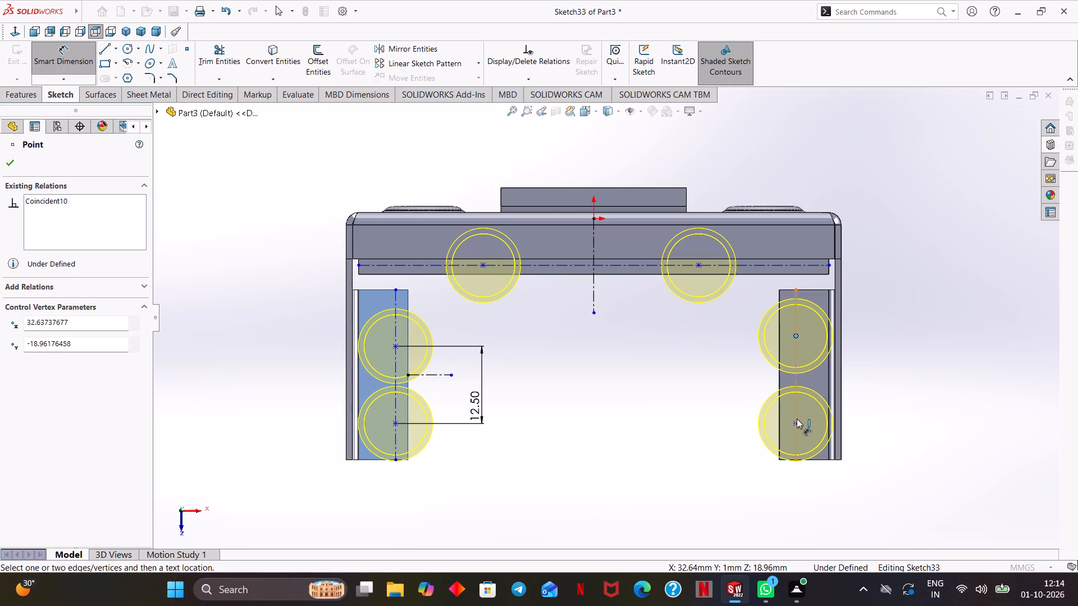
{"action": "left_click", "coordinate": [796, 420]}
{"action": "left_click", "coordinate": [702, 394]}
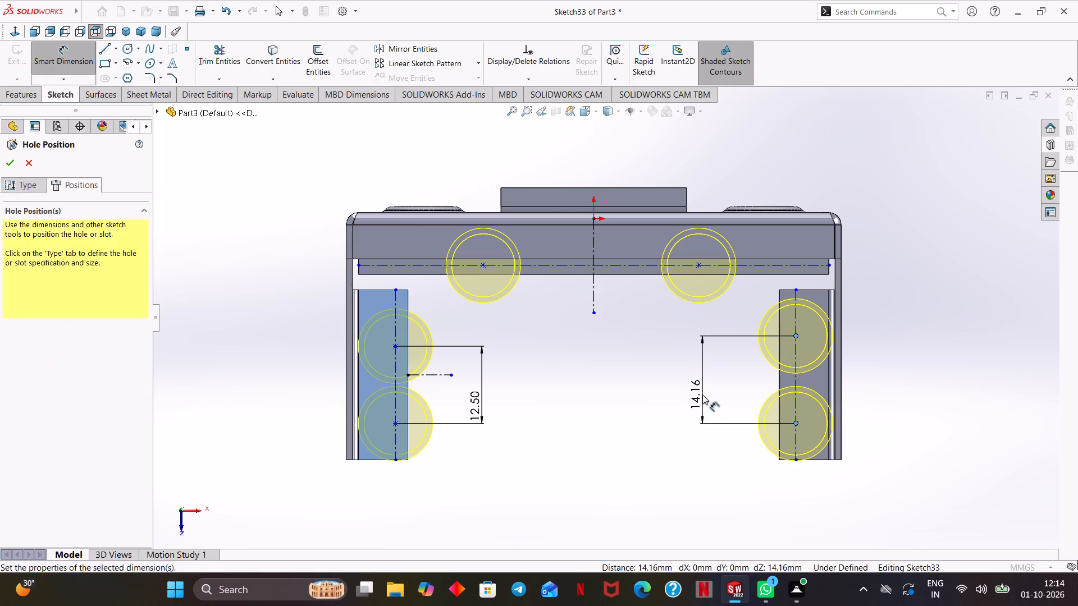
{"action": "type", "text": "12.5"}
{"action": "key", "text": "Return"}
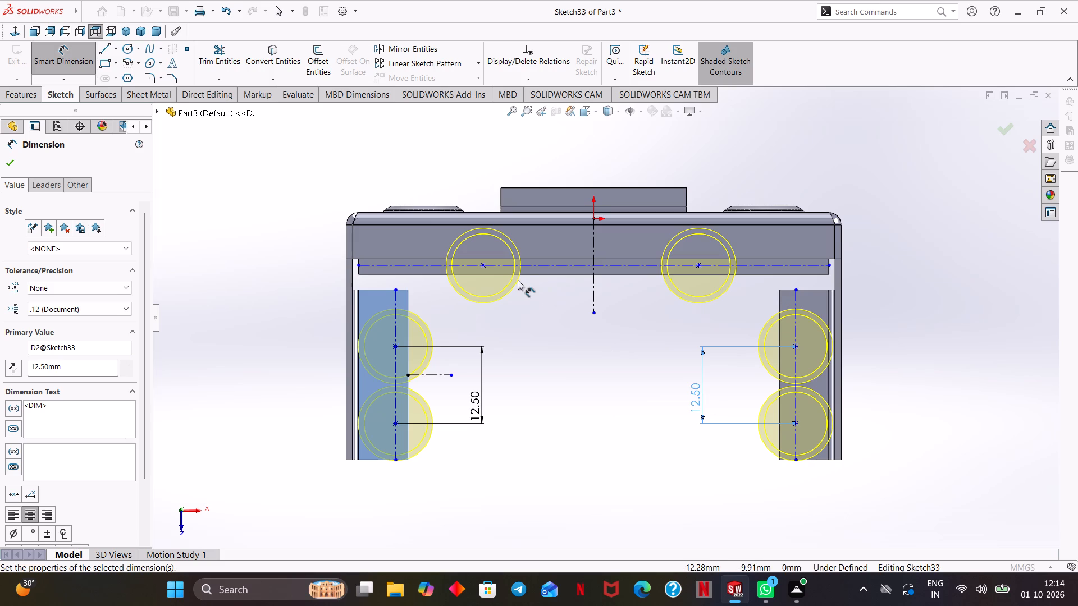
Dimension the horizontal spacing between the bottom flange's two hole points as 35 mm.
{"action": "left_click", "coordinate": [486, 267]}
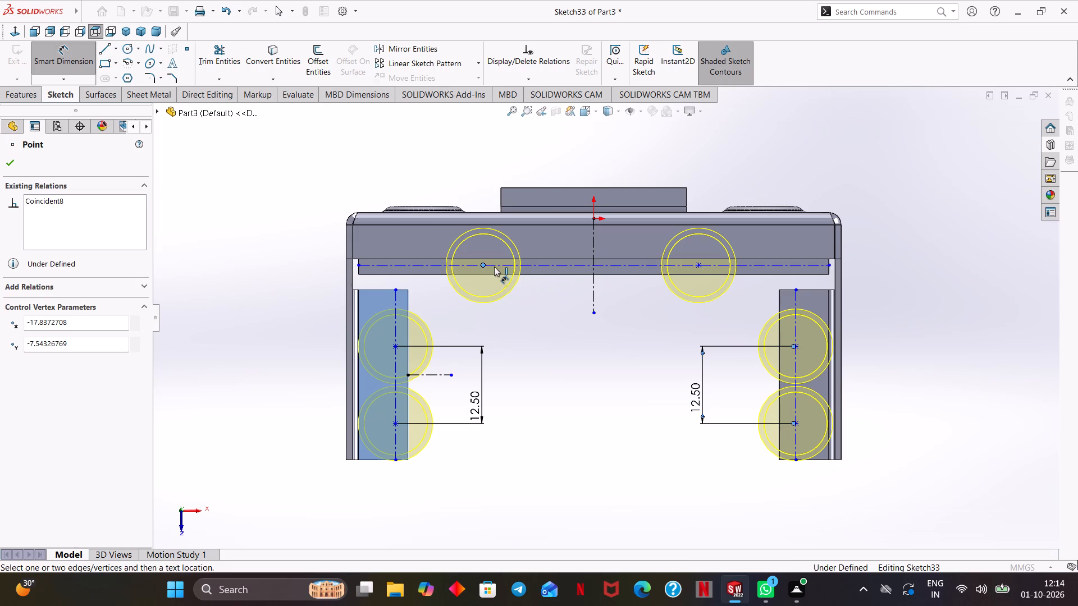
{"action": "left_click", "coordinate": [699, 265]}
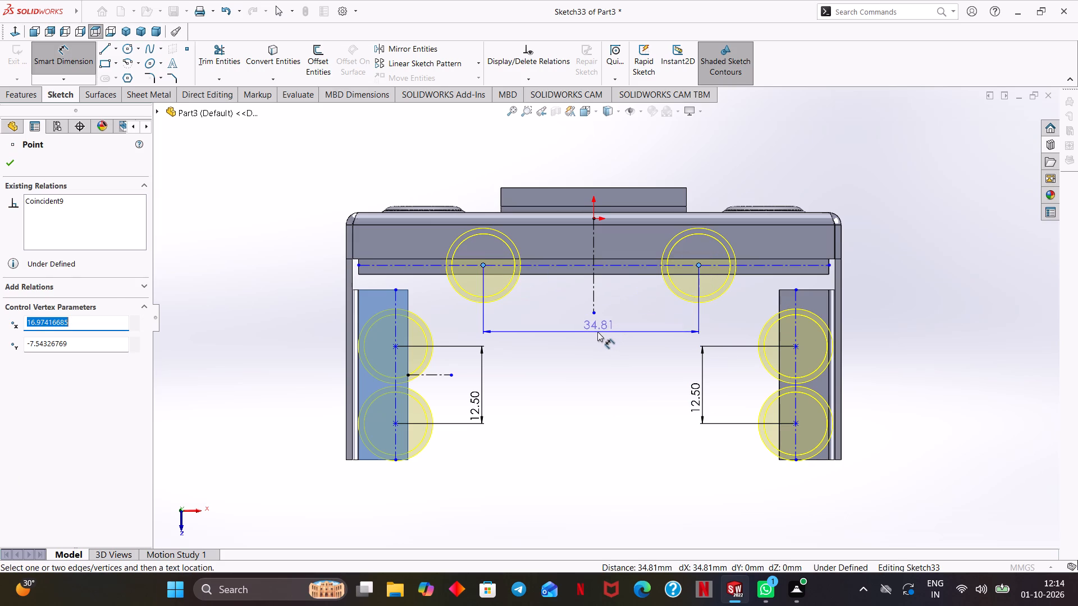
{"action": "left_click", "coordinate": [596, 332]}
{"action": "type", "text": "35"}
{"action": "key", "text": "Return"}
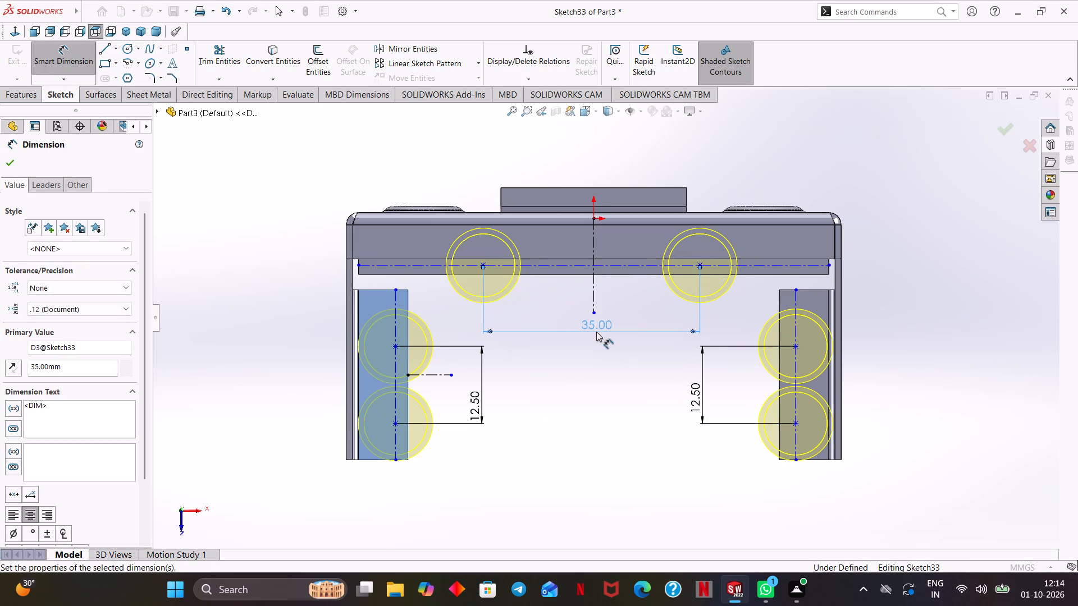
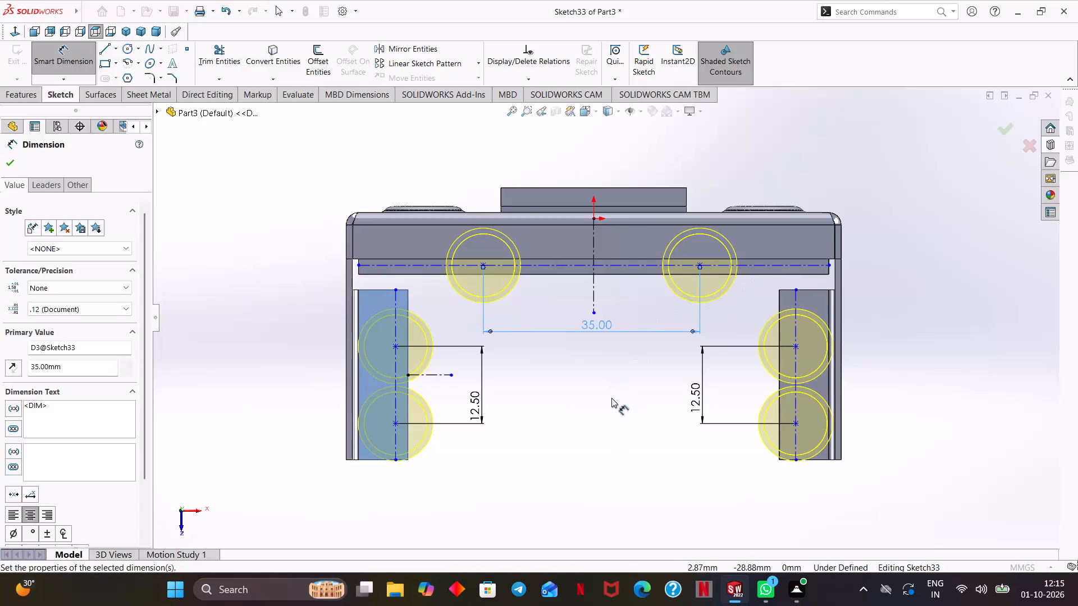
Leave dimensioning and discard the in-progress M12 hole feature along with its placed hole positions.
{"action": "key", "text": "Escape"}
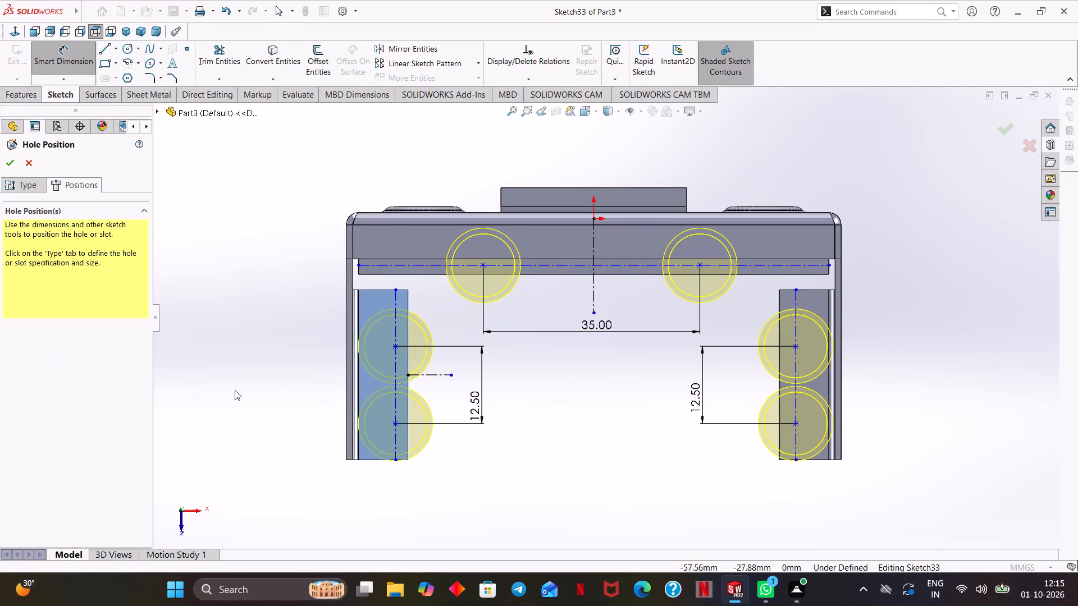
{"action": "left_click", "coordinate": [21, 187]}
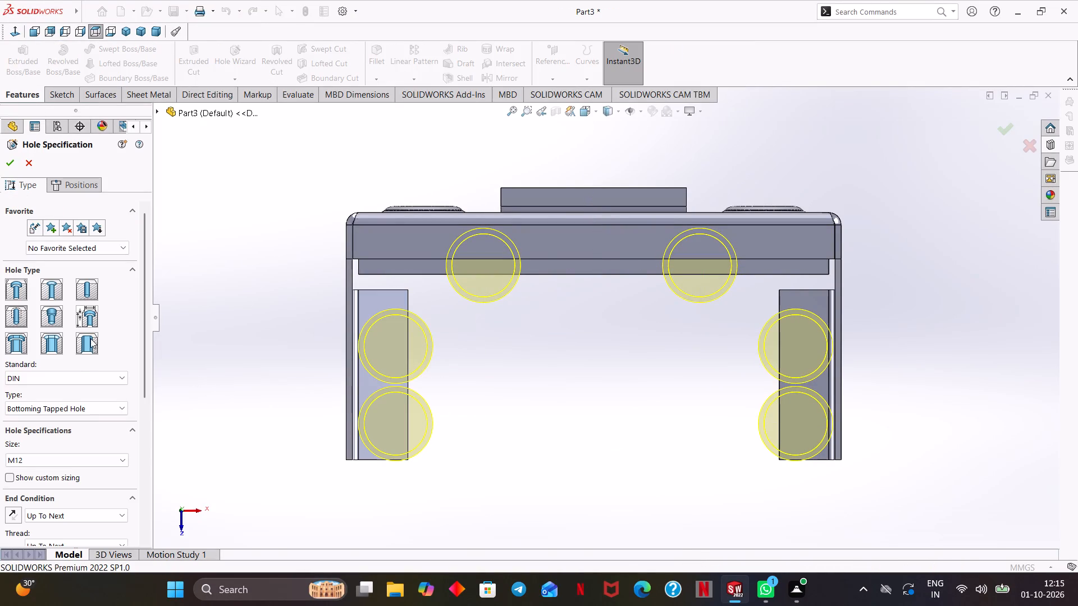
{"action": "left_click", "coordinate": [17, 311]}
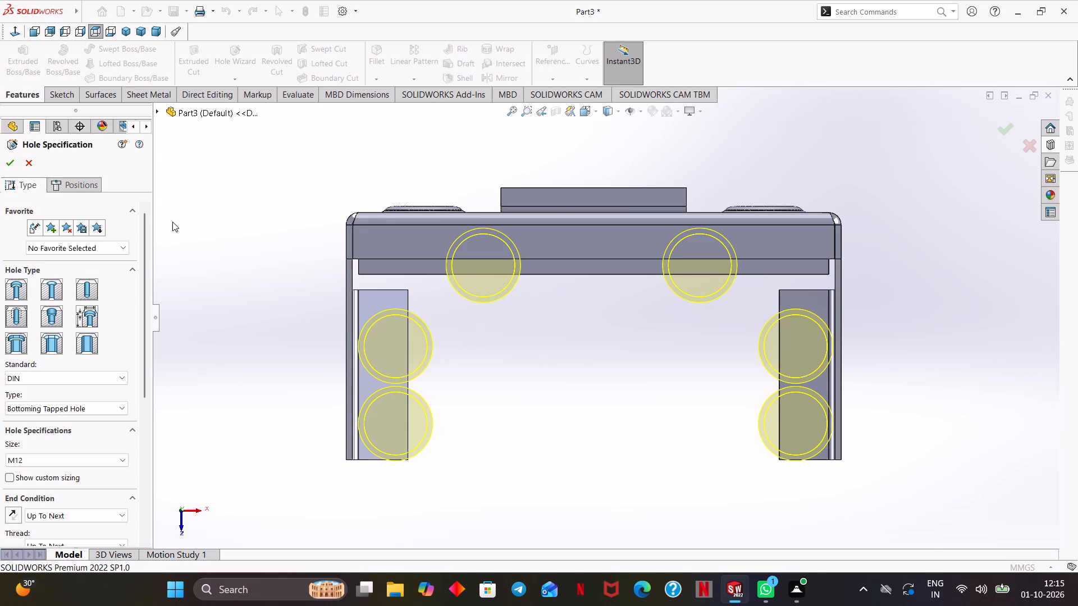
{"action": "left_click", "coordinate": [26, 160]}
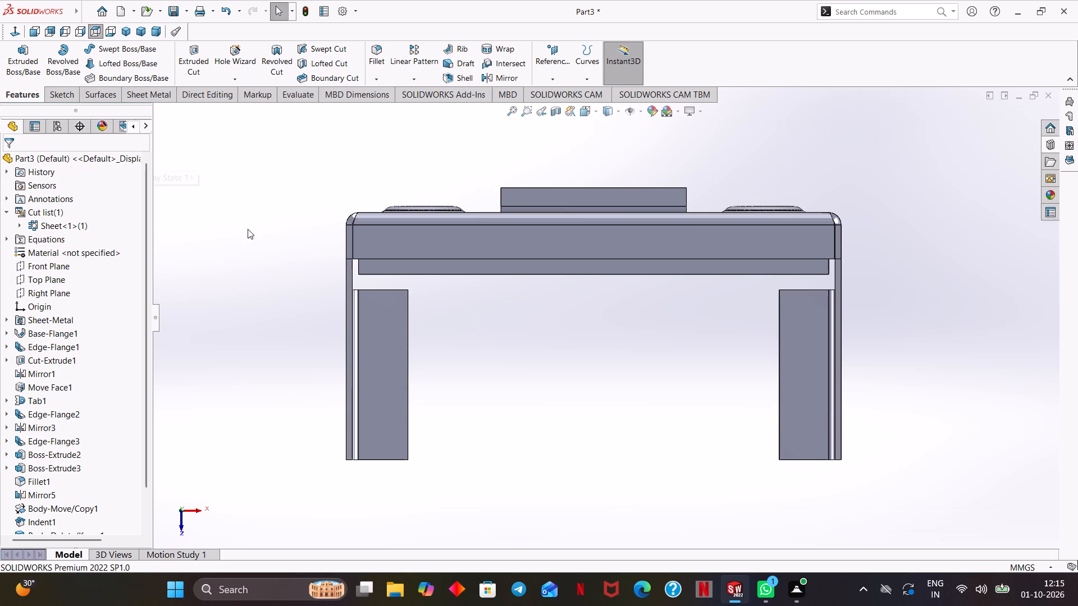
Start a new Hole Wizard hole on the bracket, using the GB standard and the Bottoming Tapped Hole type.
{"action": "key", "text": "ctrl+7"}
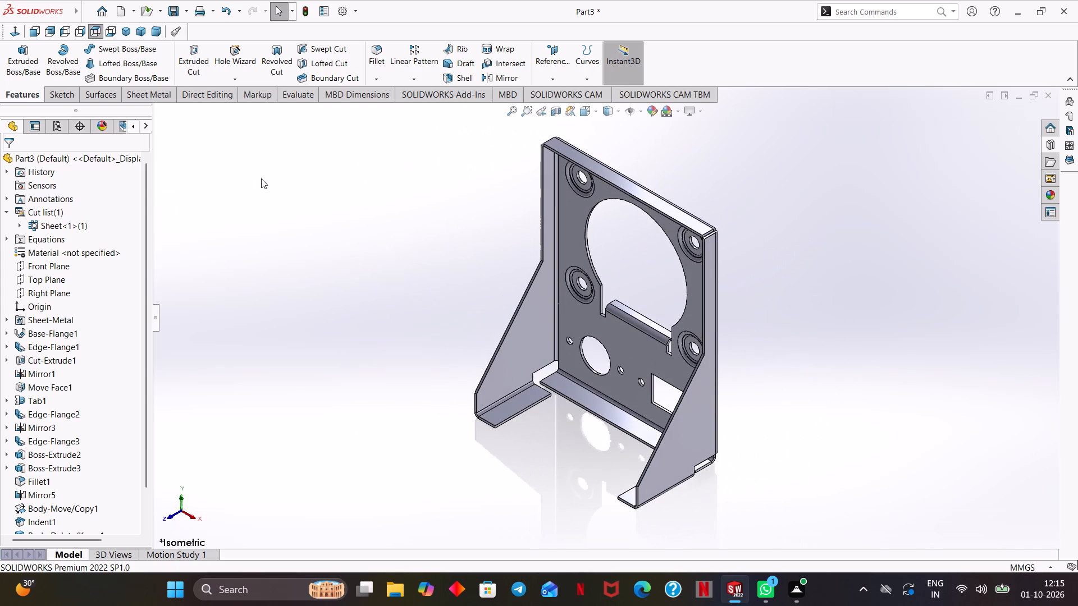
{"action": "scroll", "coordinate": [293, 236], "scroll_direction": "down", "scroll_amount": 2}
{"action": "middle_click_drag", "start_coordinate": [405, 277], "coordinate": [242, 180], "text": "ctrl"}
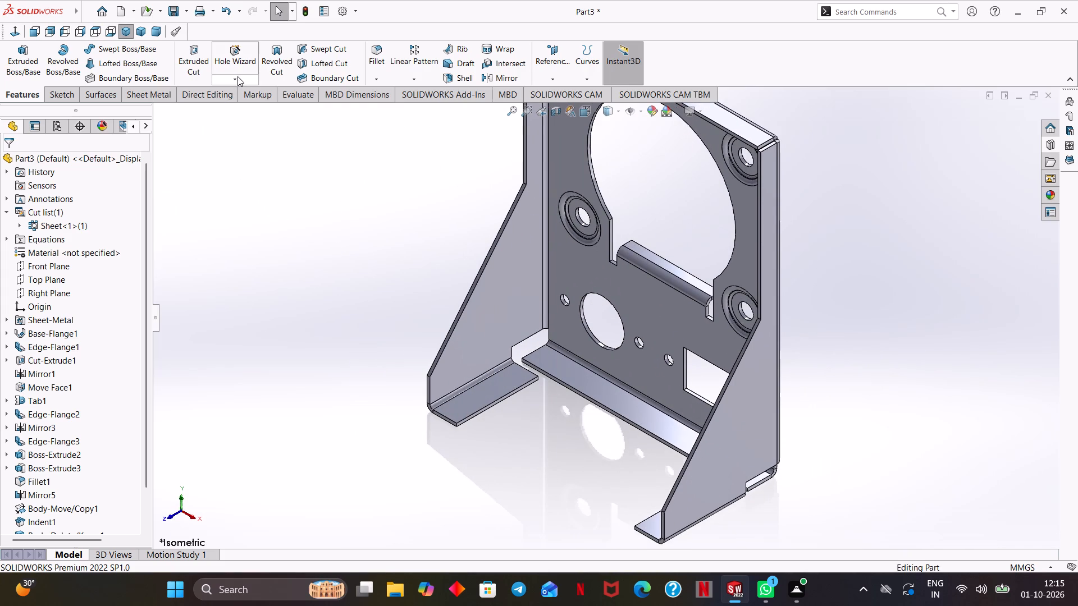
{"action": "left_click", "coordinate": [239, 76]}
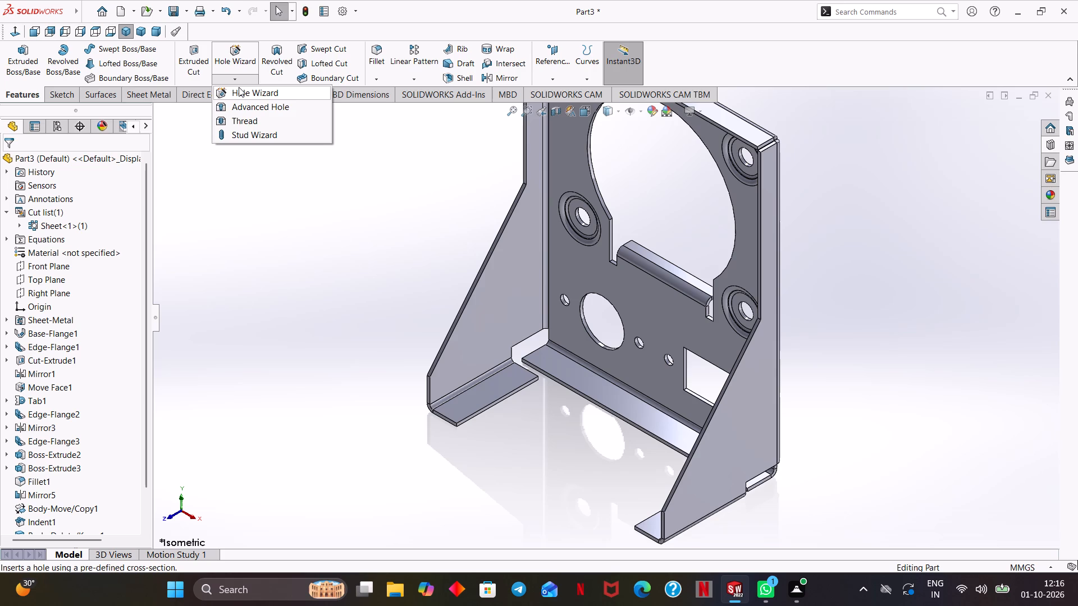
{"action": "left_click", "coordinate": [240, 95]}
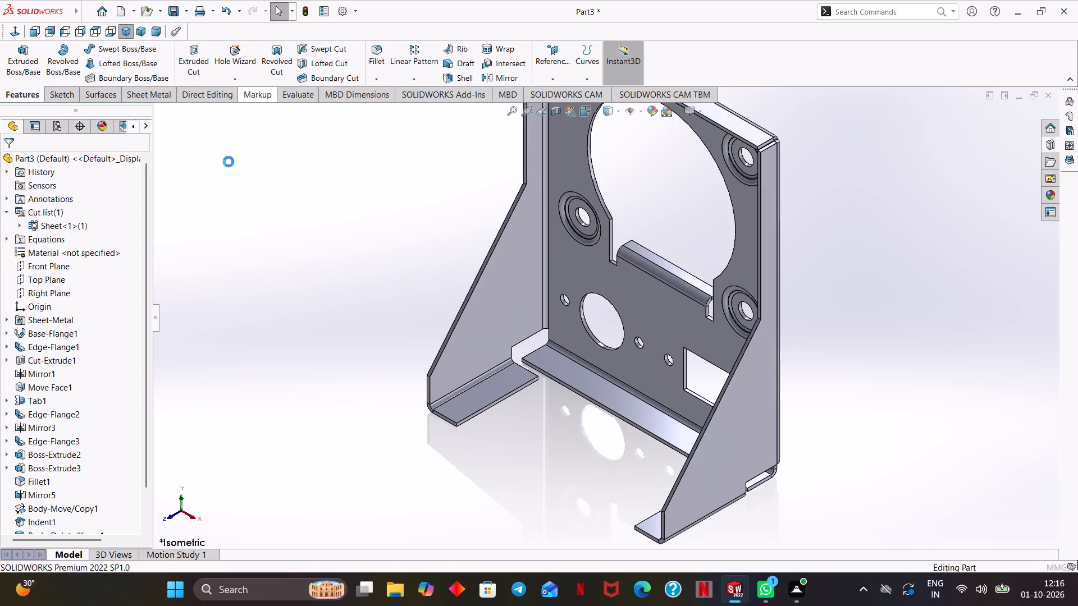
{"action": "left_click", "coordinate": [58, 374]}
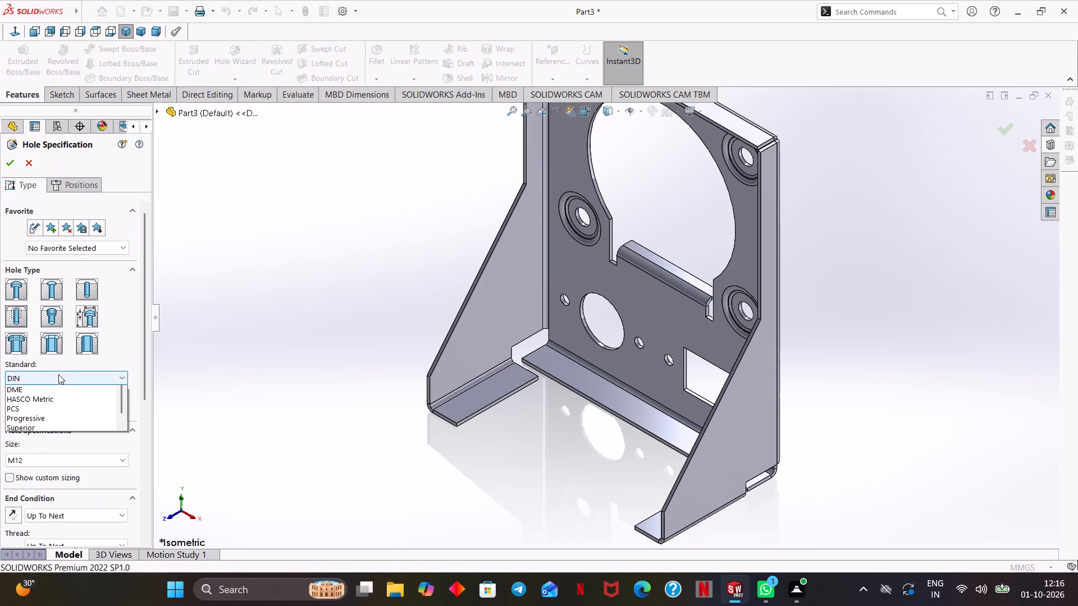
{"action": "left_click", "coordinate": [47, 402]}
{"action": "left_click", "coordinate": [43, 403]}
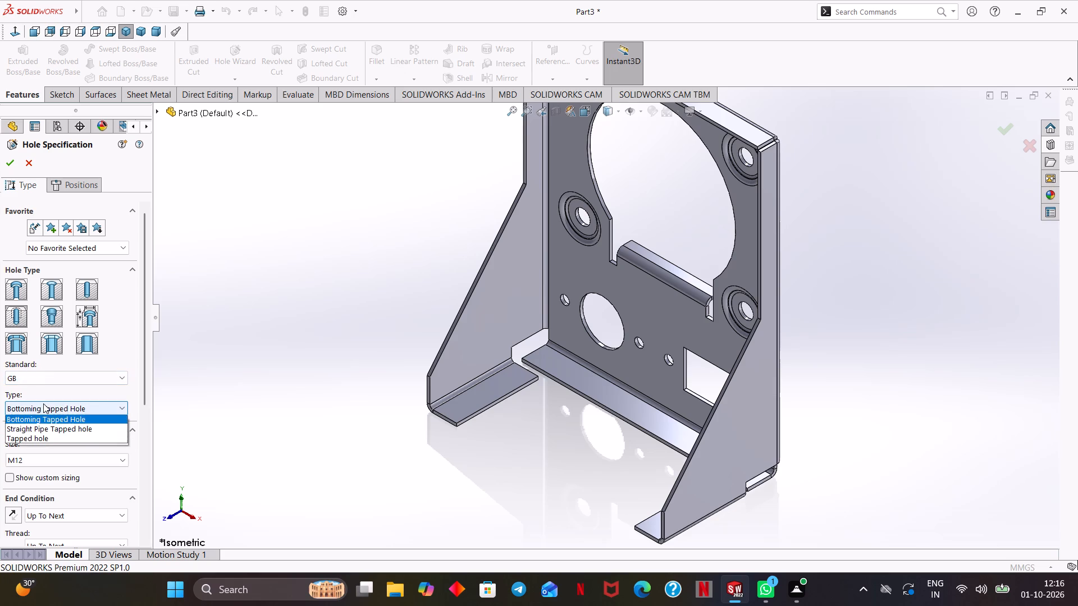
{"action": "scroll", "coordinate": [40, 433], "scroll_direction": "down", "scroll_amount": 2}
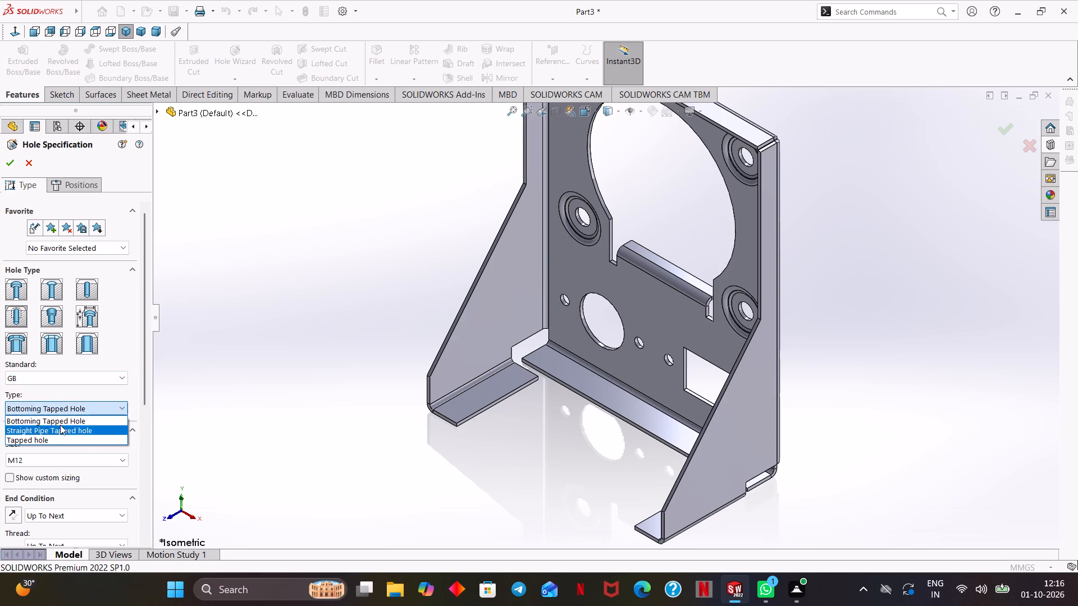
{"action": "triple_click", "coordinate": [81, 408]}
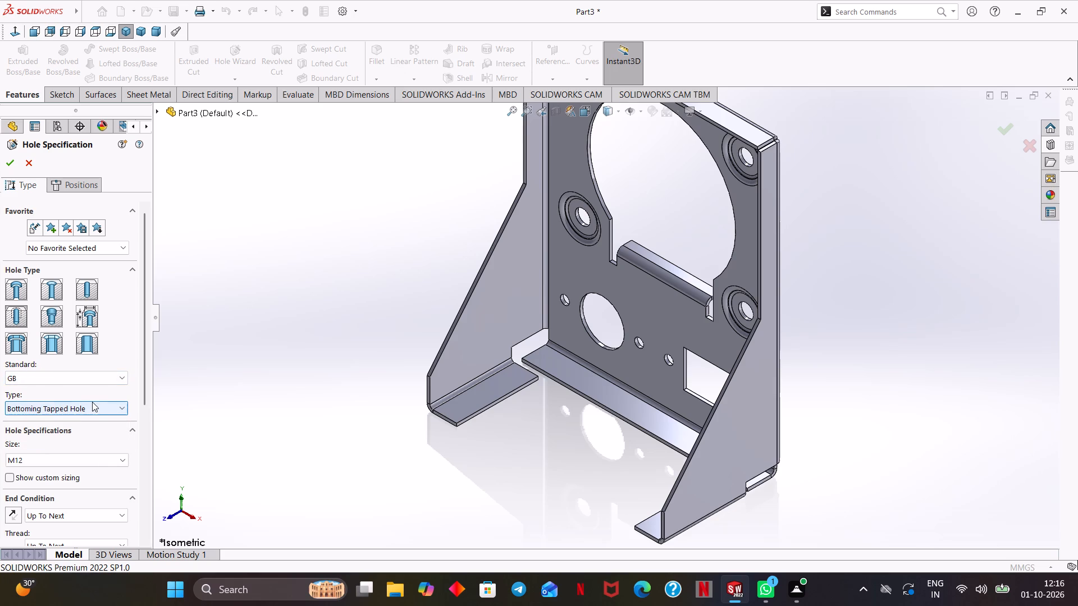
Set the tapped hole size to M3.5, keeping the Bottoming Tapped Hole type and leaving custom sizing off.
{"action": "double_click", "coordinate": [85, 457]}
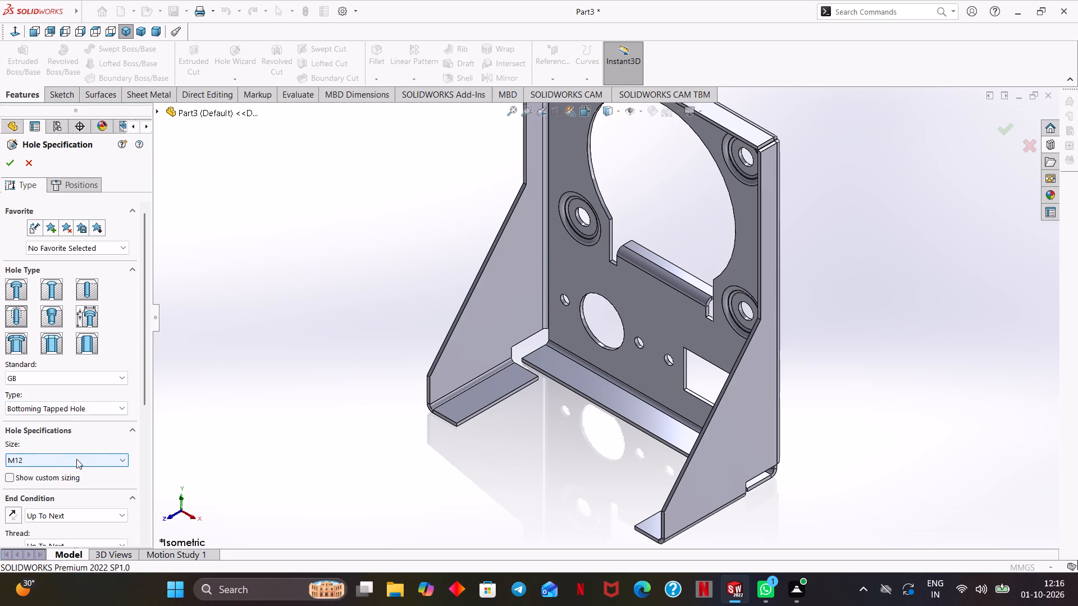
{"action": "double_click", "coordinate": [21, 460]}
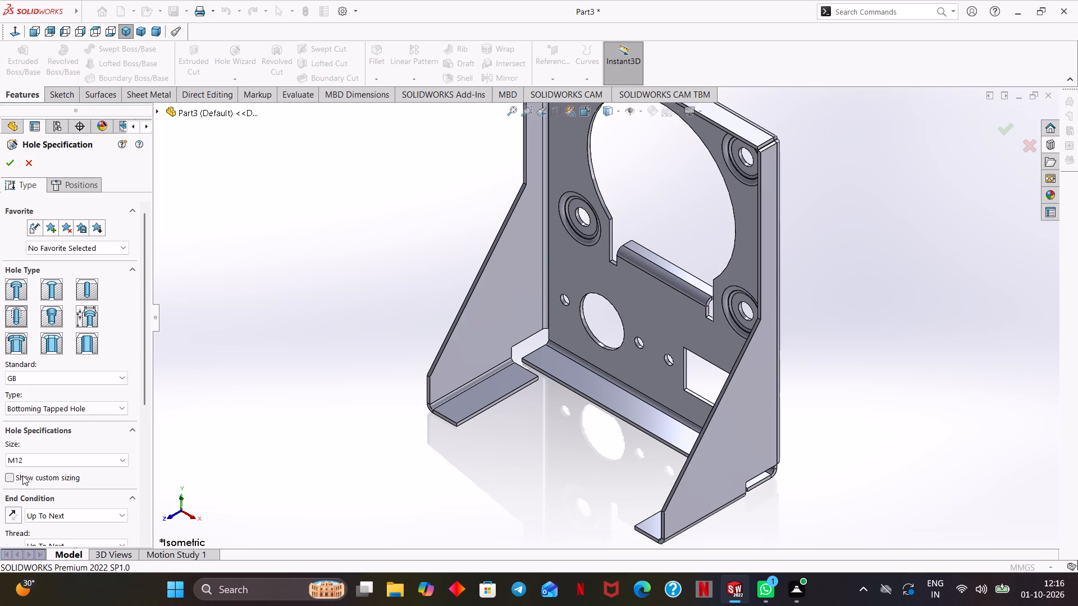
{"action": "left_click", "coordinate": [22, 475]}
{"action": "left_click", "coordinate": [36, 463]}
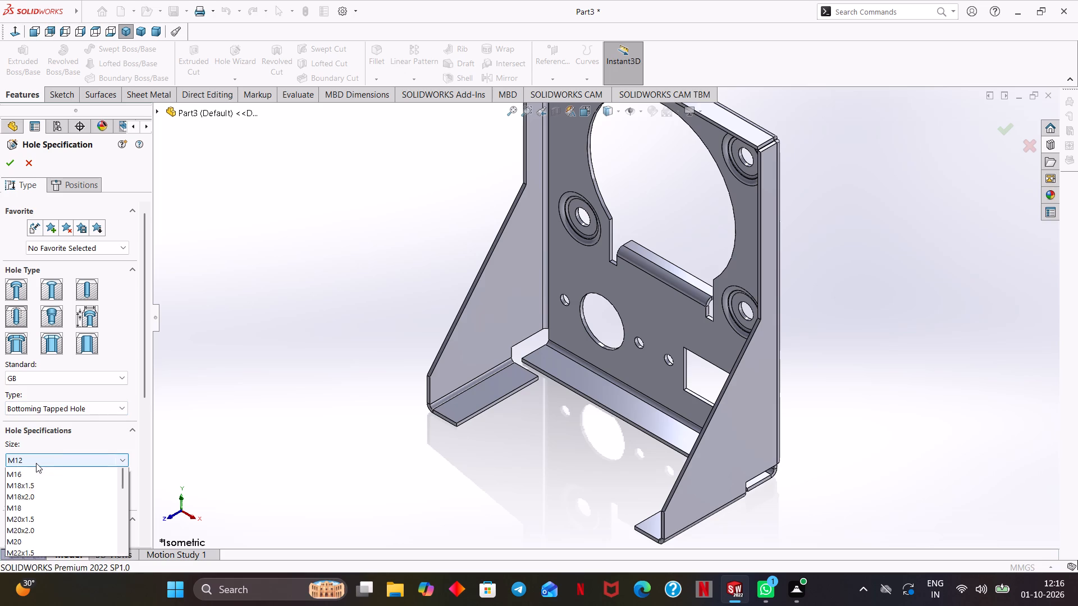
{"action": "scroll", "coordinate": [41, 535], "scroll_direction": "down", "scroll_amount": 1}
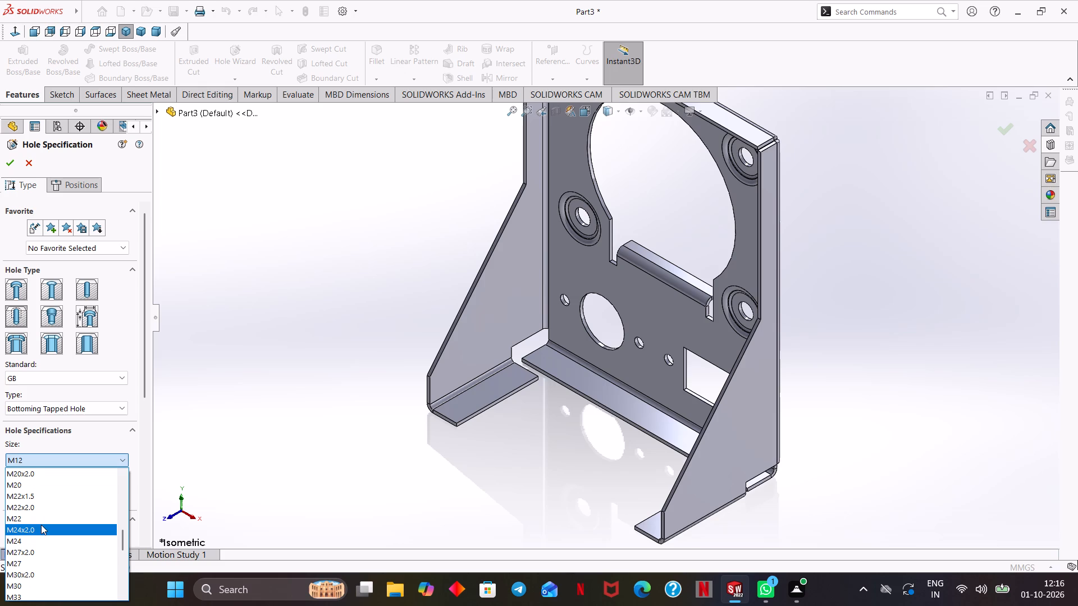
{"action": "scroll", "coordinate": [41, 525], "scroll_direction": "down", "scroll_amount": 9}
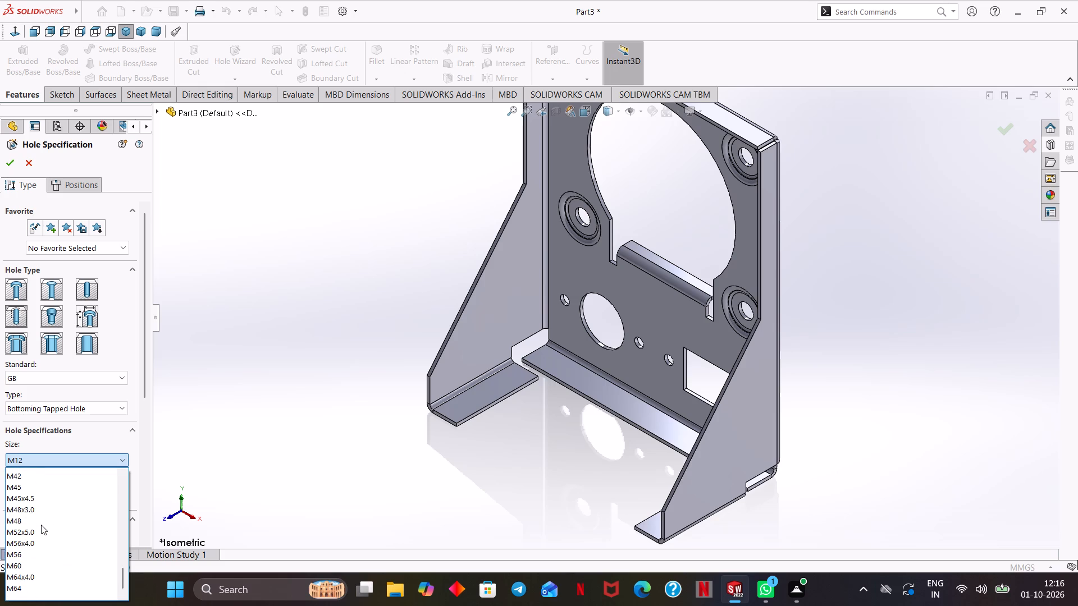
{"action": "scroll", "coordinate": [41, 525], "scroll_direction": "up", "scroll_amount": 17}
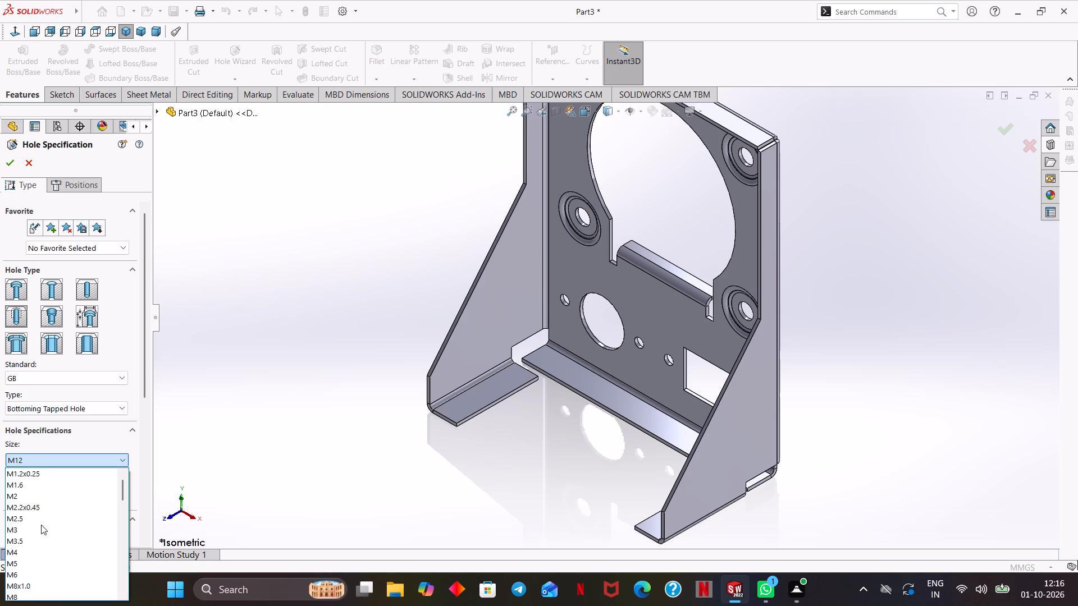
{"action": "left_click", "coordinate": [20, 540]}
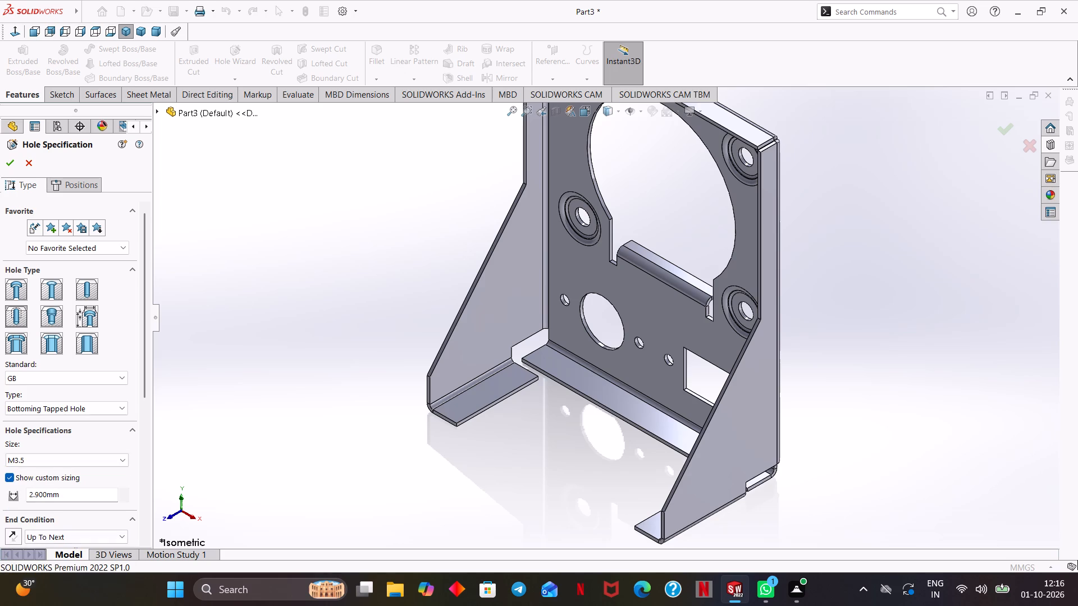
{"action": "left_click", "coordinate": [40, 412]}
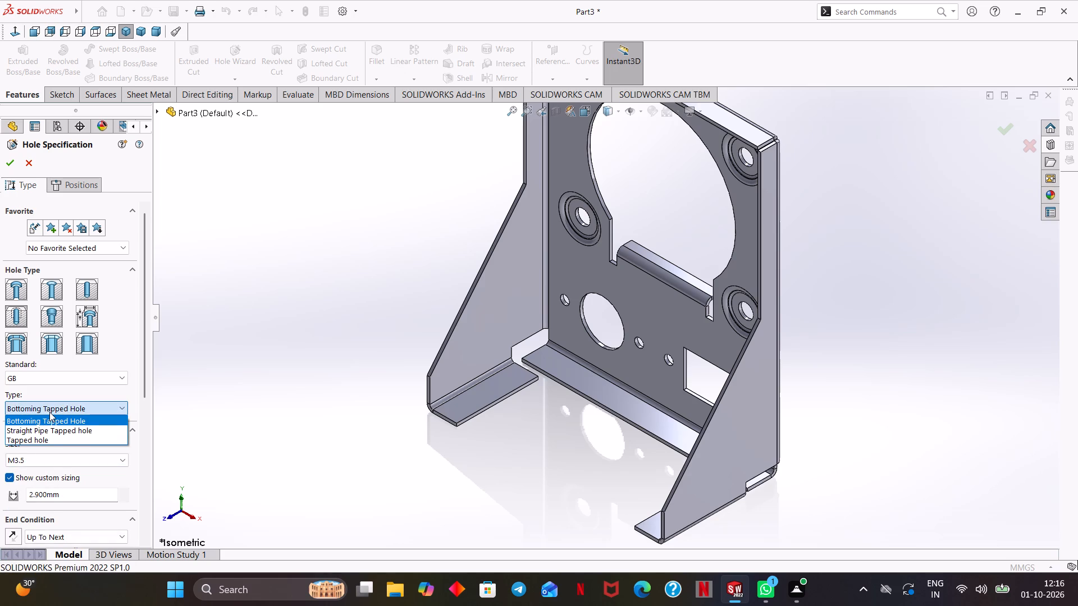
{"action": "left_click", "coordinate": [49, 412]}
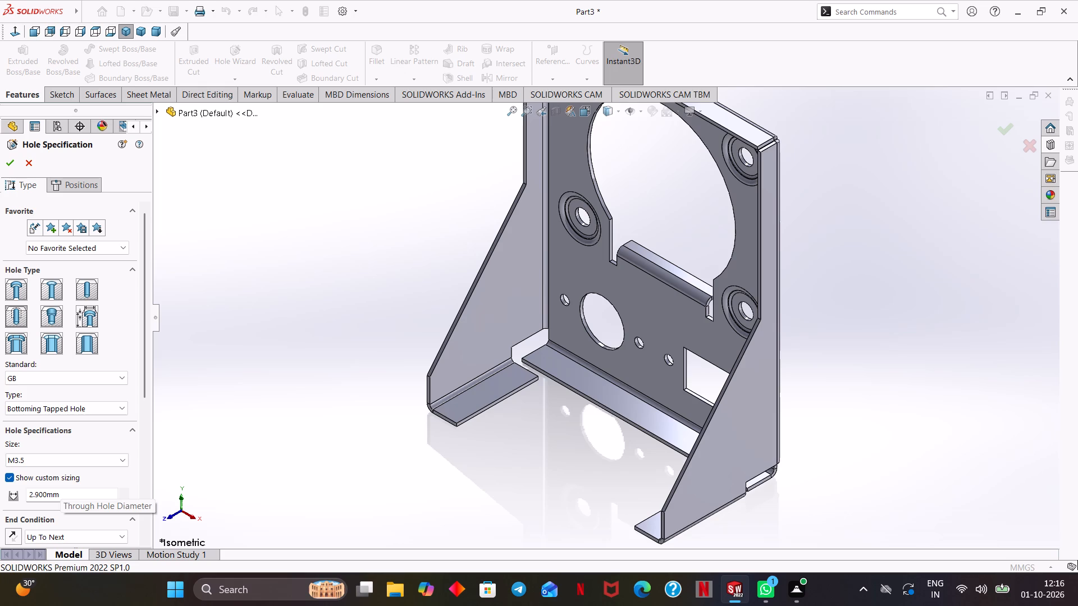
{"action": "left_click", "coordinate": [52, 476]}
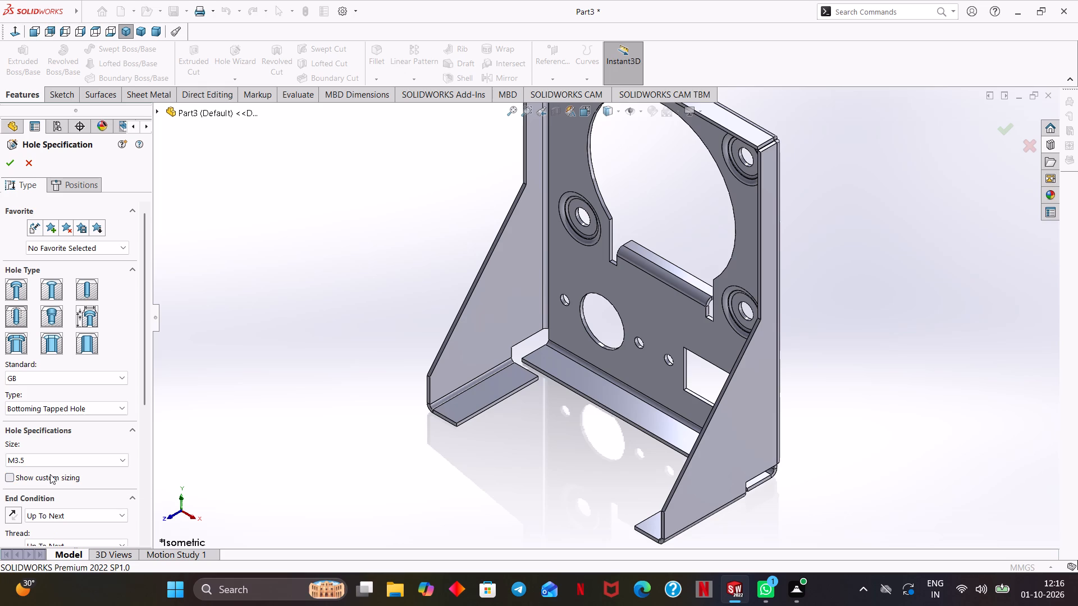
Set the tapped hole's end condition to Through All.
{"action": "left_click_drag", "start_coordinate": [145, 396], "coordinate": [152, 434]}
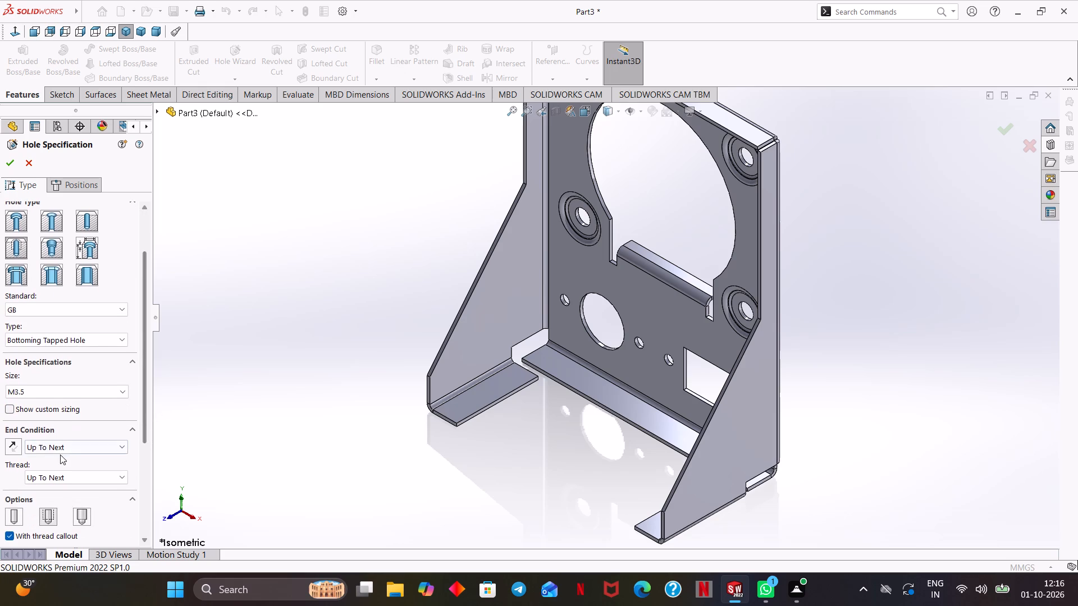
{"action": "left_click", "coordinate": [67, 446]}
{"action": "left_click", "coordinate": [61, 464]}
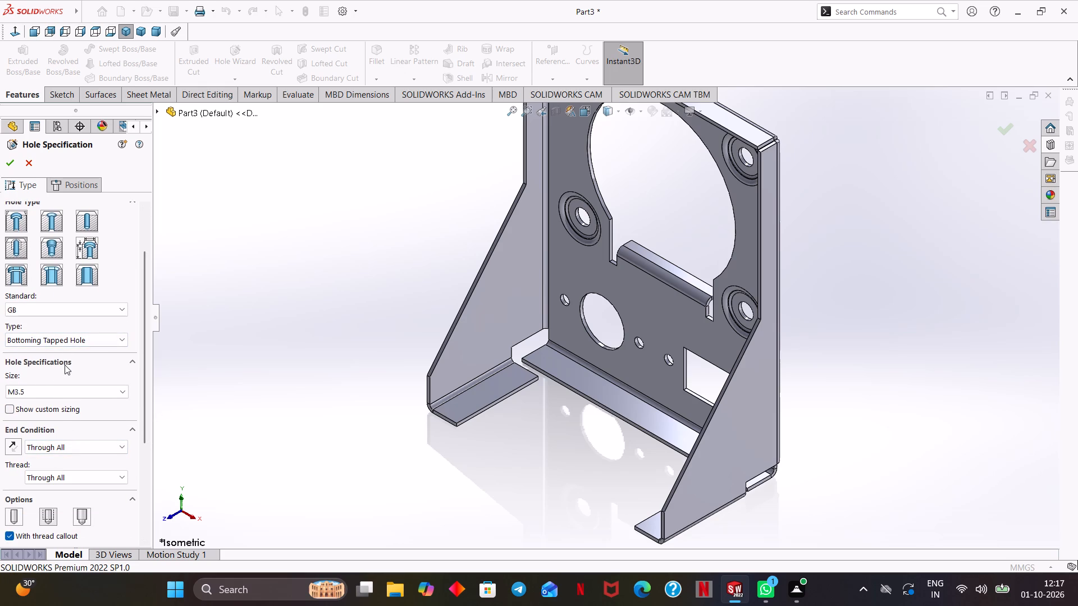
{"action": "left_click", "coordinate": [83, 338]}
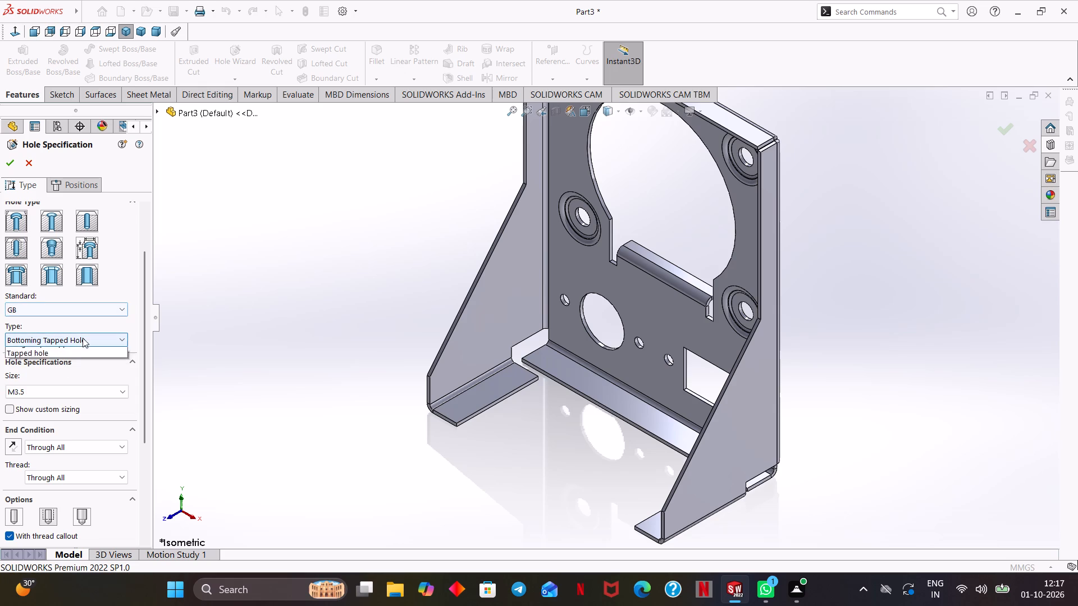
{"action": "left_click", "coordinate": [92, 337]}
{"action": "left_click_drag", "start_coordinate": [141, 326], "coordinate": [139, 267]}
Start positioning holes on the left foot flange's face and draw a vertical centerline across it between its two short edges.
{"action": "left_click", "coordinate": [81, 182]}
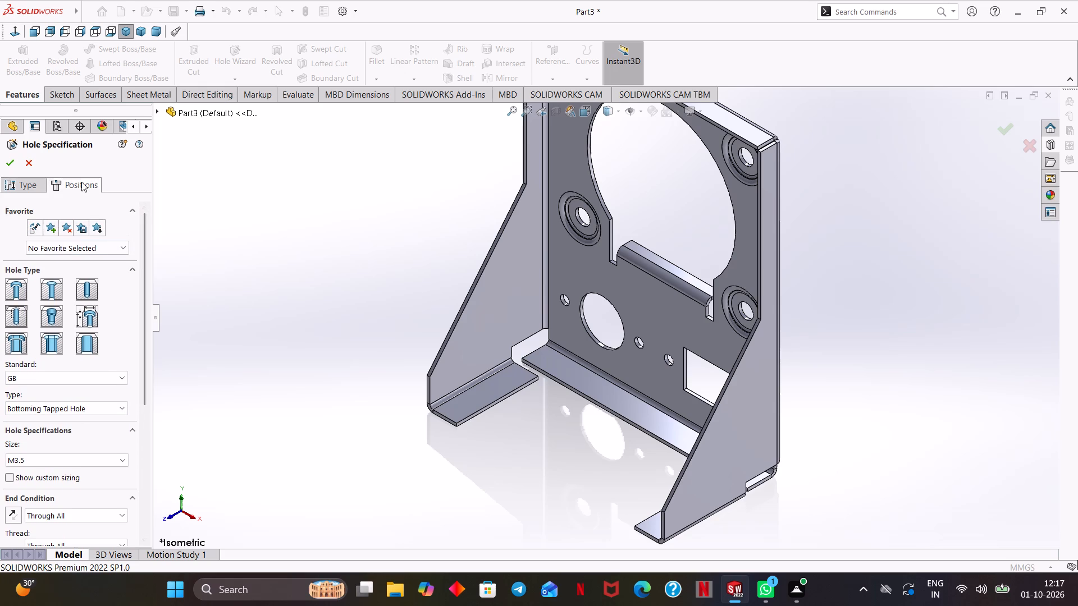
{"action": "left_click", "coordinate": [468, 394]}
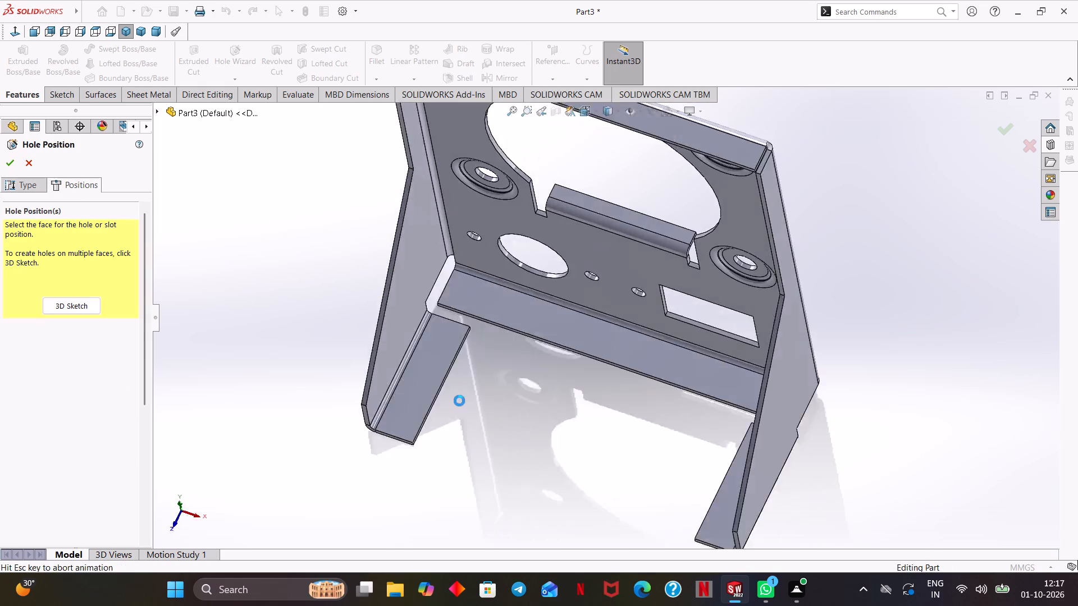
{"action": "scroll", "coordinate": [440, 422], "scroll_direction": "down", "scroll_amount": 1}
{"action": "middle_click_drag", "start_coordinate": [451, 401], "coordinate": [450, 410], "text": "ctrl"}
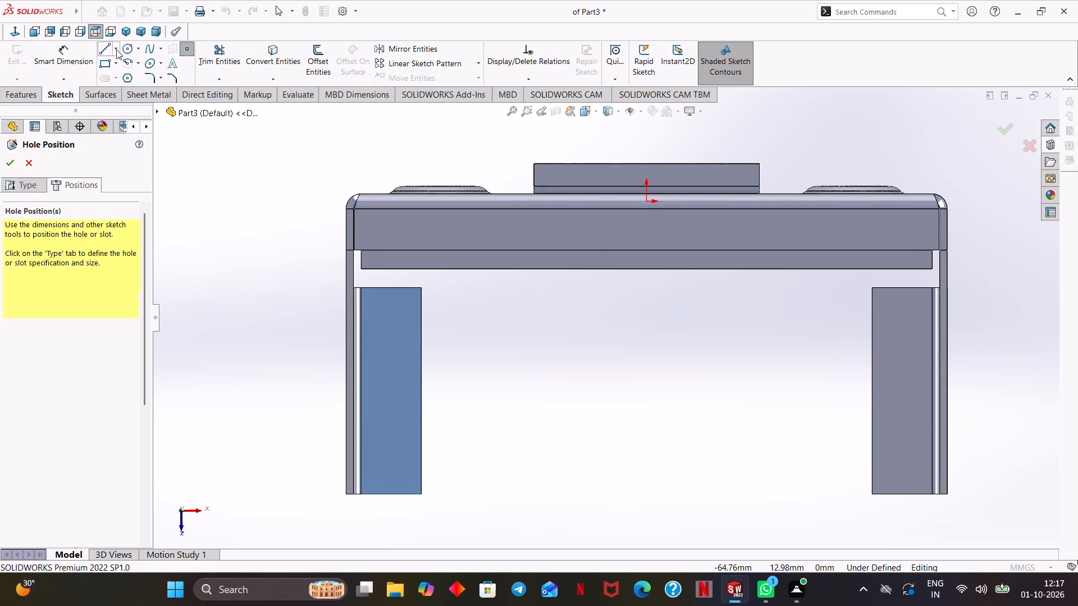
{"action": "left_click", "coordinate": [117, 49]}
{"action": "left_click", "coordinate": [123, 76]}
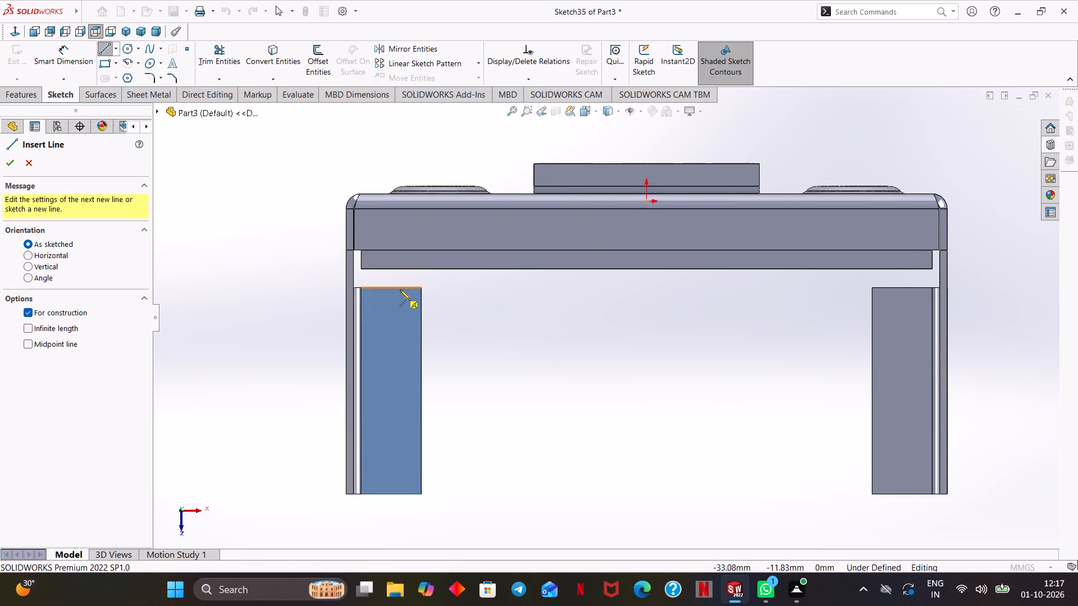
{"action": "left_click", "coordinate": [403, 286]}
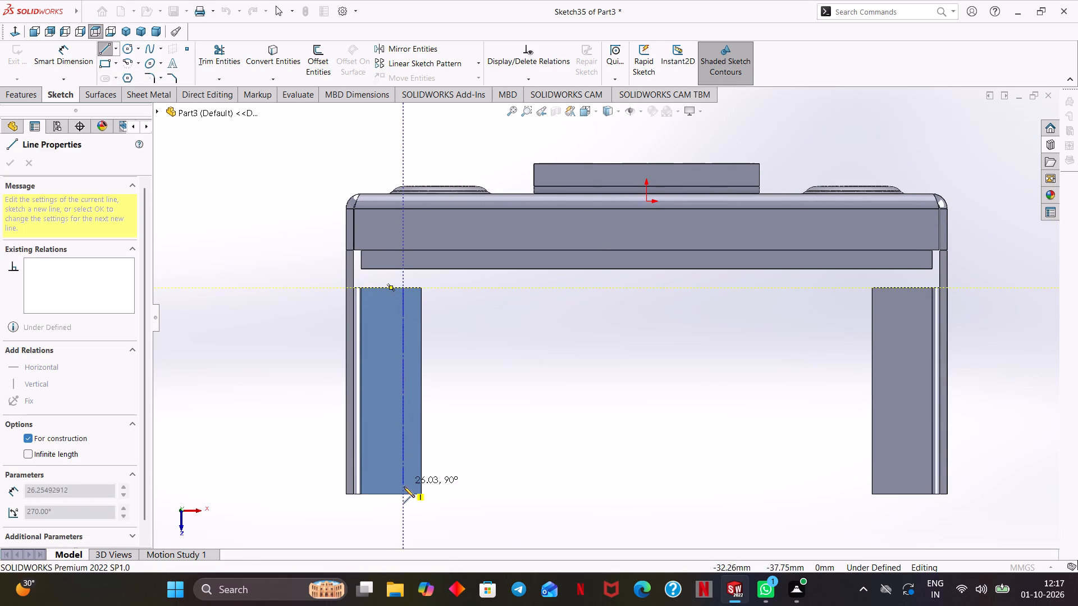
{"action": "left_click", "coordinate": [402, 493]}
{"action": "right_click", "coordinate": [438, 457]}
{"action": "left_click", "coordinate": [465, 462]}
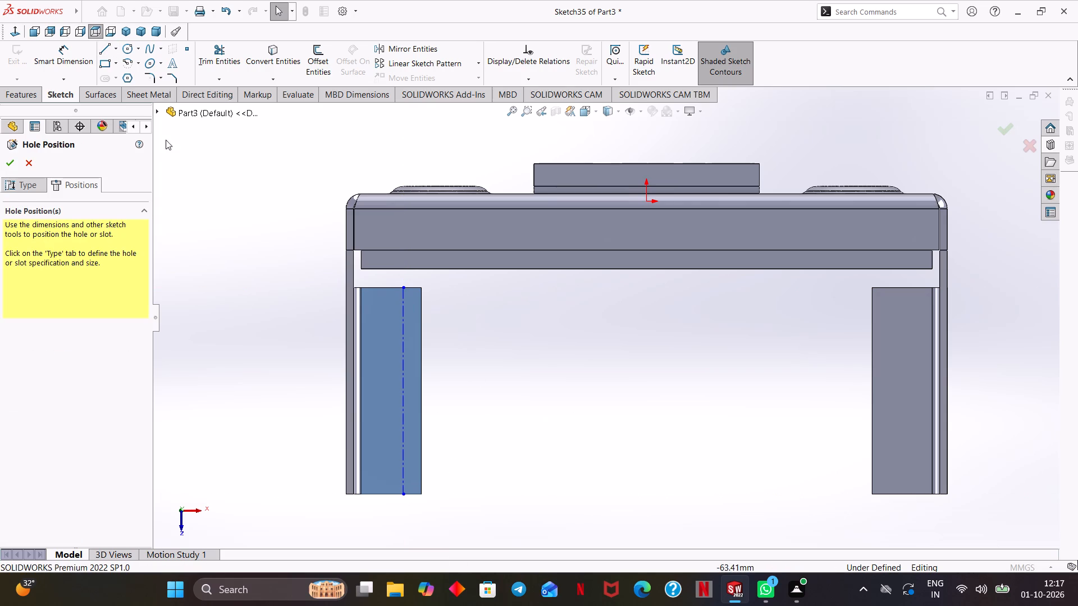
Draw a 27.5 mm vertical centerline across the right foot flange between its two short edges.
{"action": "left_click", "coordinate": [113, 48]}
{"action": "left_click", "coordinate": [110, 77]}
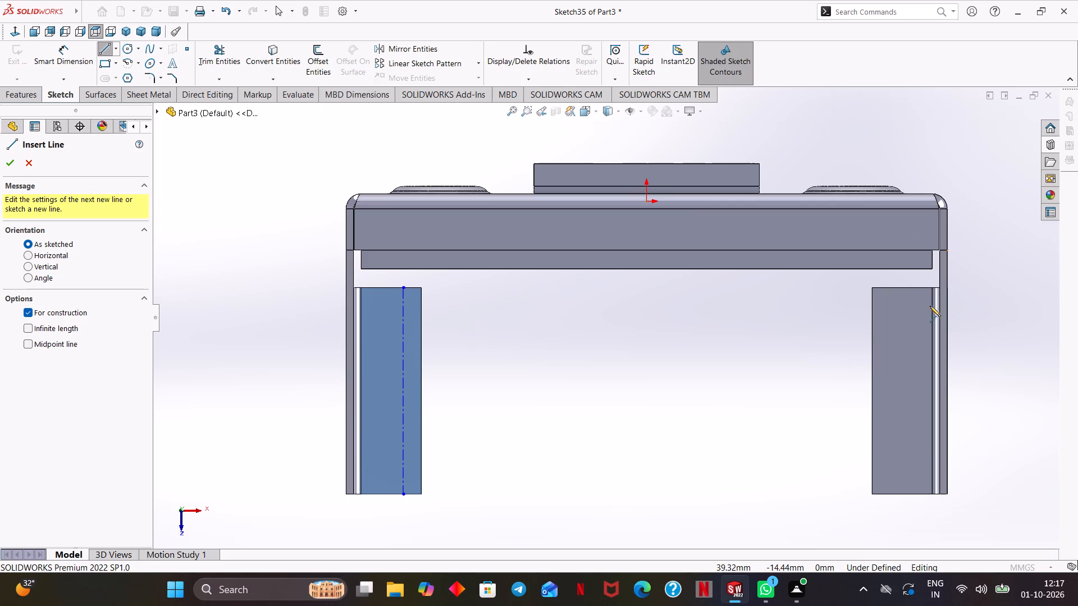
{"action": "left_click", "coordinate": [884, 289]}
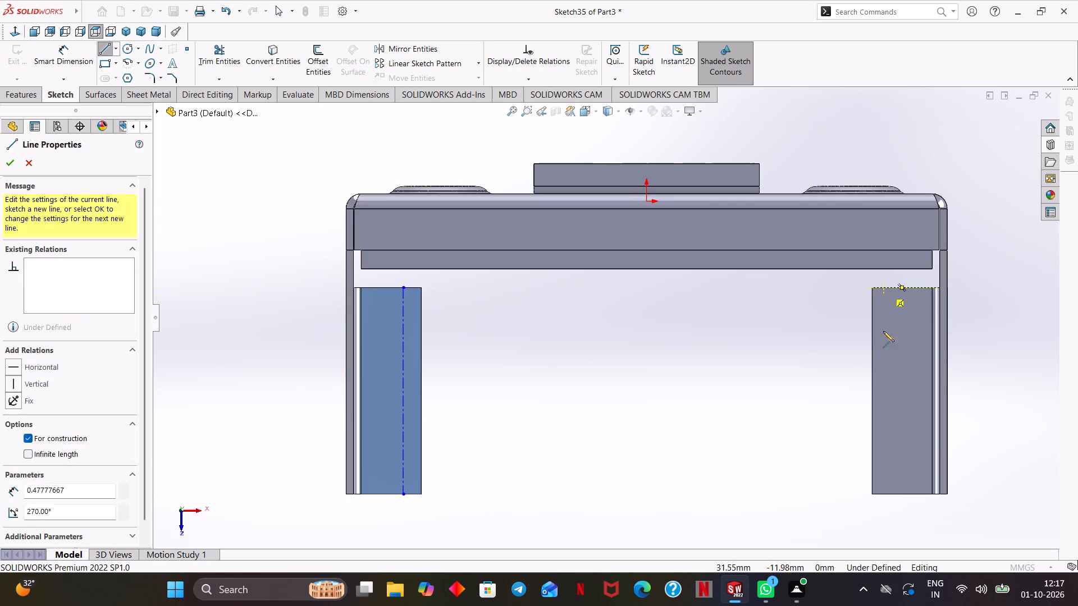
{"action": "left_click", "coordinate": [884, 495]}
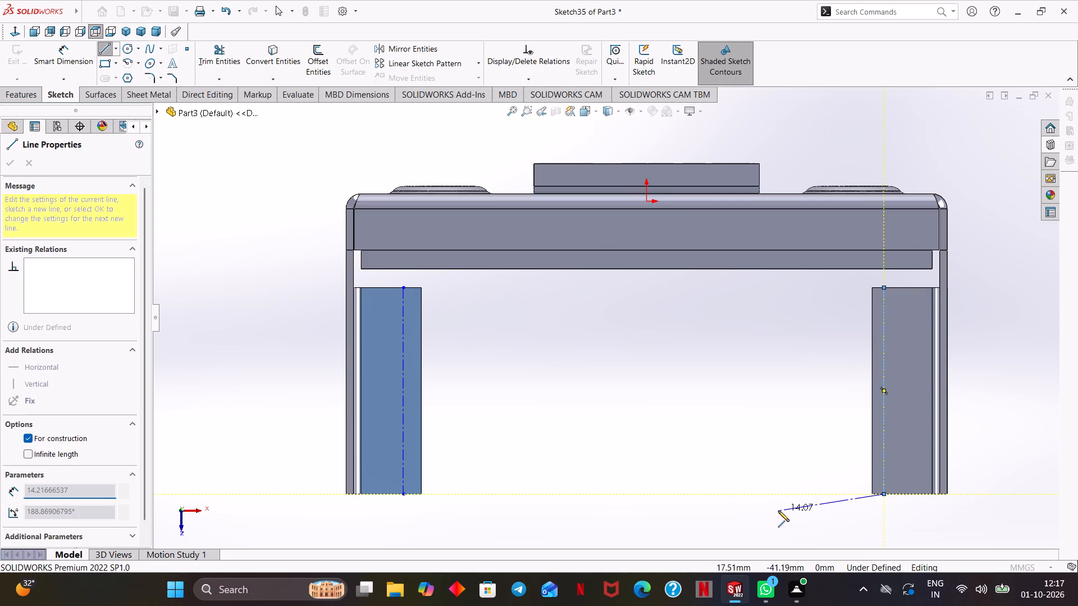
{"action": "right_click", "coordinate": [778, 511]}
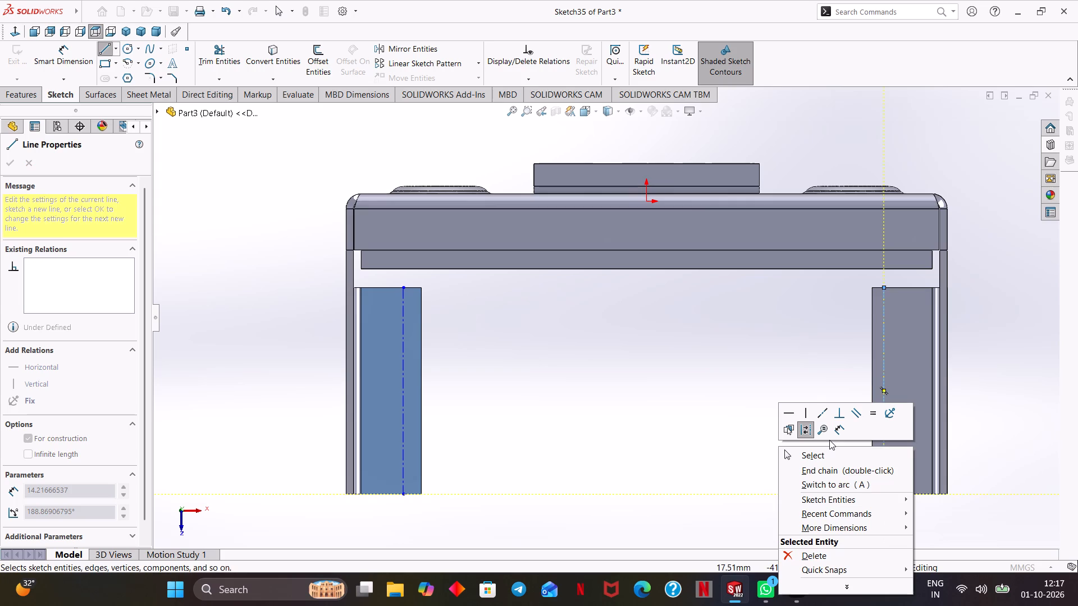
{"action": "left_click", "coordinate": [826, 449]}
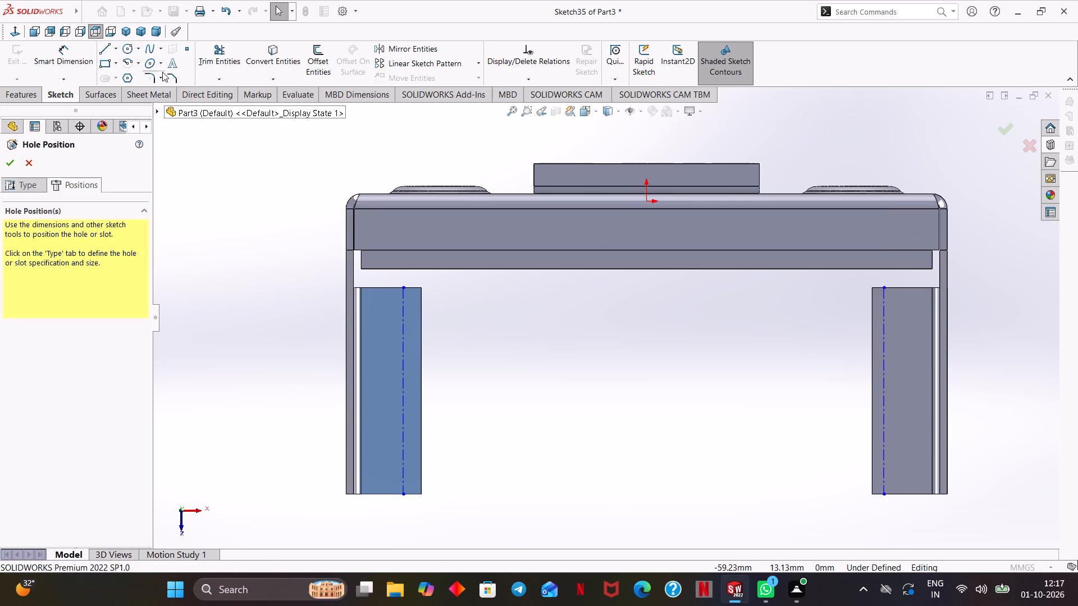
Draw a 76 mm horizontal centerline along the narrow flange strip above the feet, between its two short end edges.
{"action": "left_click", "coordinate": [119, 47]}
{"action": "left_click", "coordinate": [127, 79]}
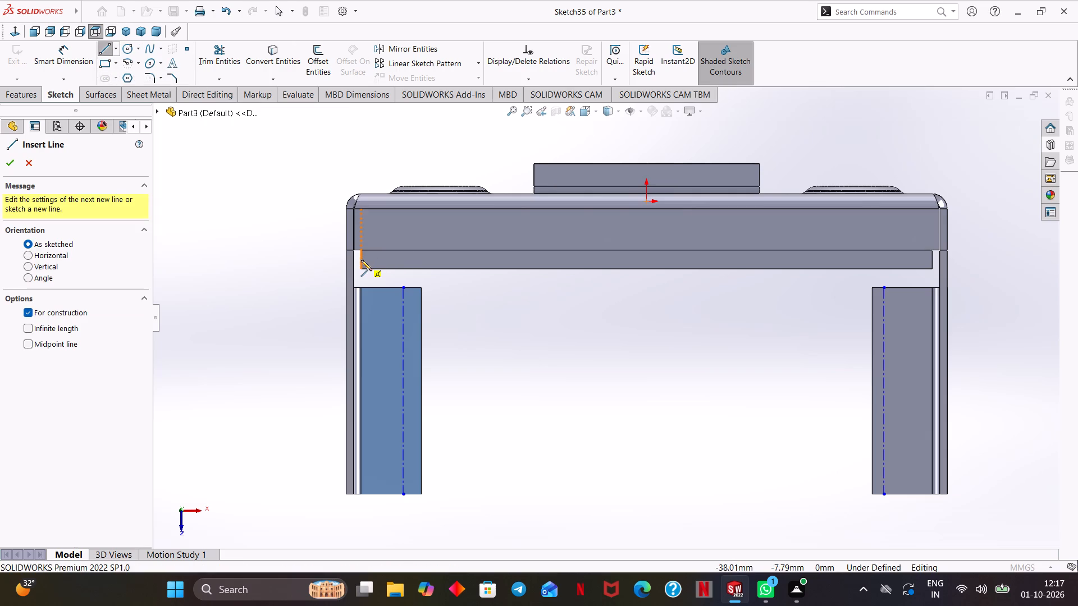
{"action": "scroll", "coordinate": [361, 260], "scroll_direction": "down", "scroll_amount": 2}
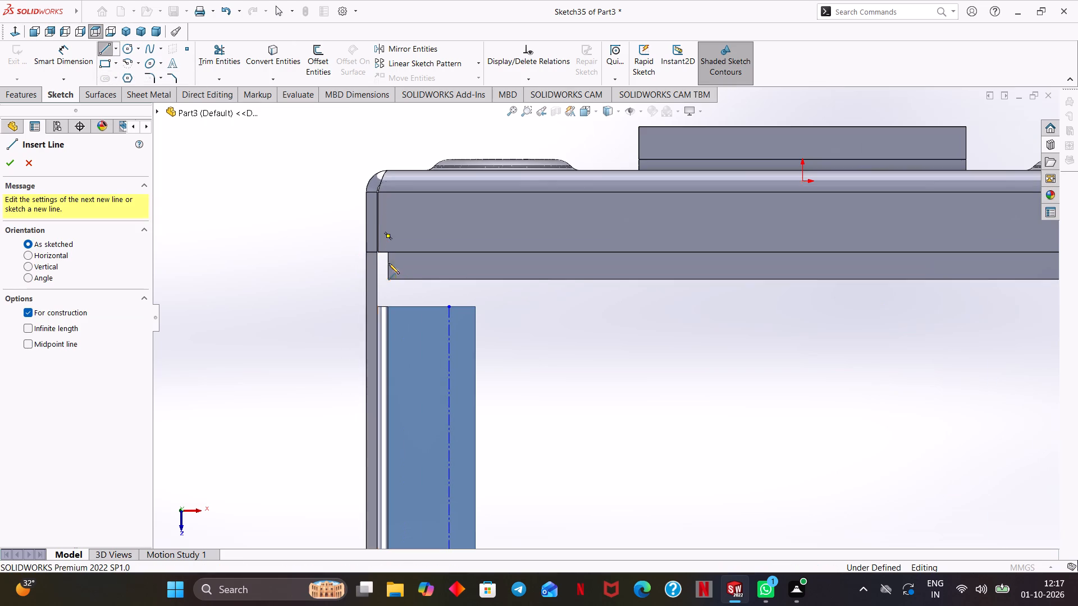
{"action": "left_click", "coordinate": [389, 267]}
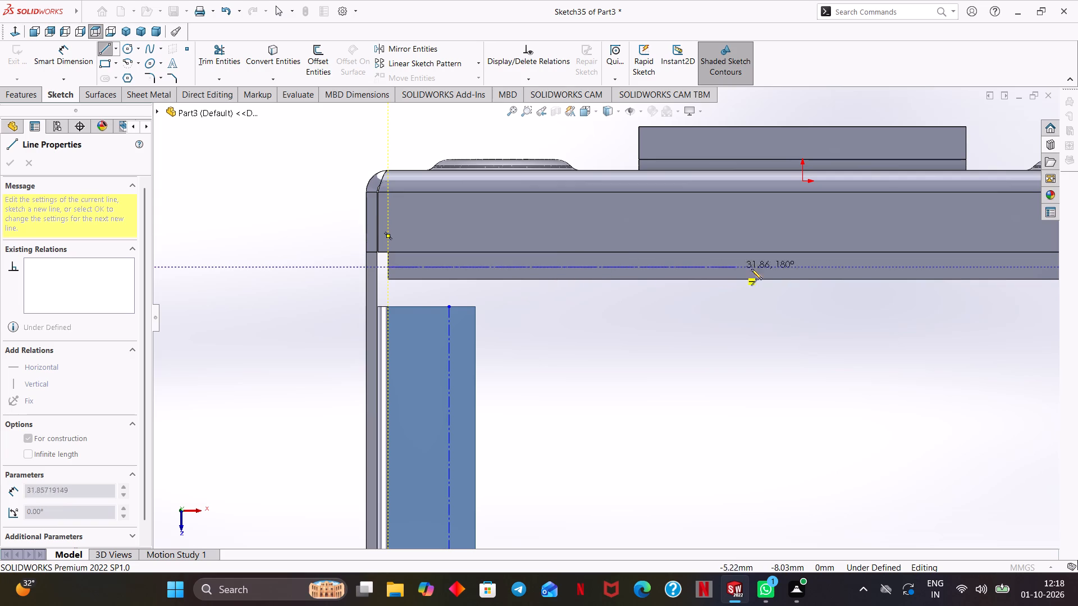
{"action": "scroll", "coordinate": [787, 269], "scroll_direction": "up", "scroll_amount": 2}
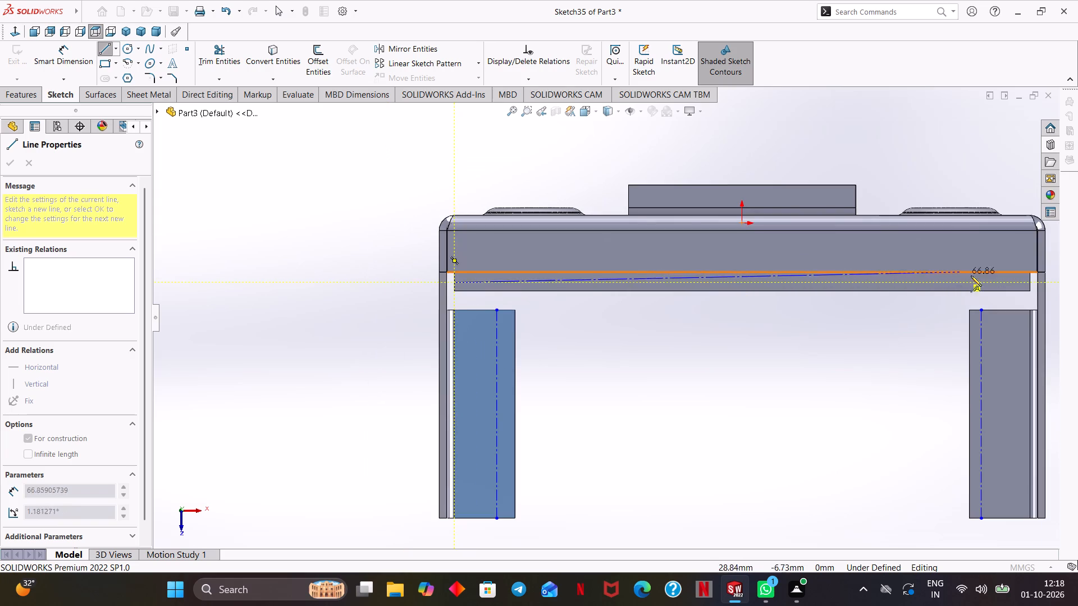
{"action": "left_click", "coordinate": [1030, 280]}
{"action": "right_click", "coordinate": [838, 358]}
{"action": "left_click", "coordinate": [863, 369]}
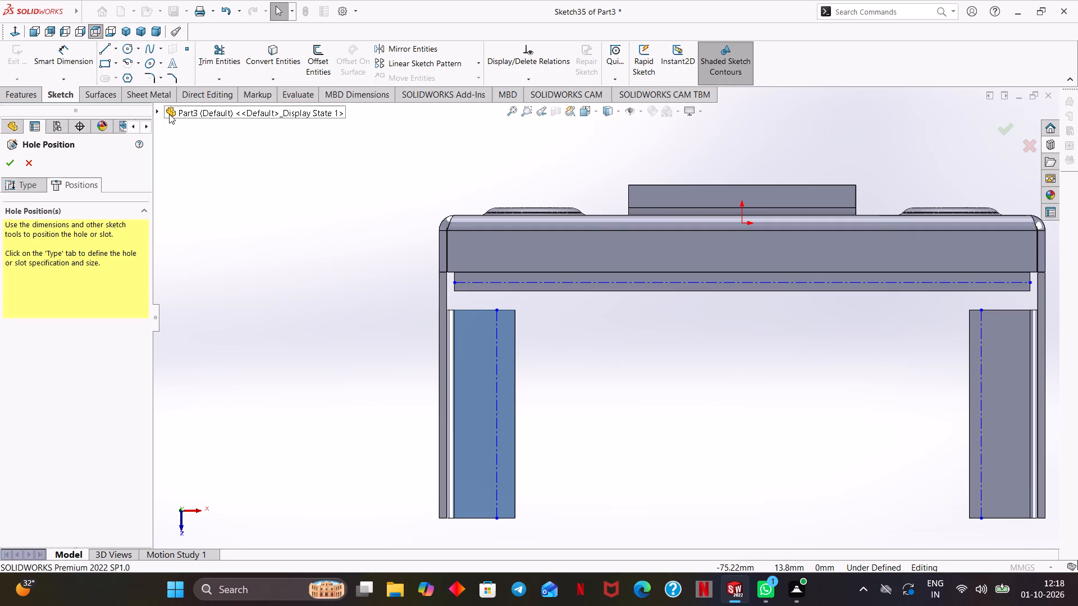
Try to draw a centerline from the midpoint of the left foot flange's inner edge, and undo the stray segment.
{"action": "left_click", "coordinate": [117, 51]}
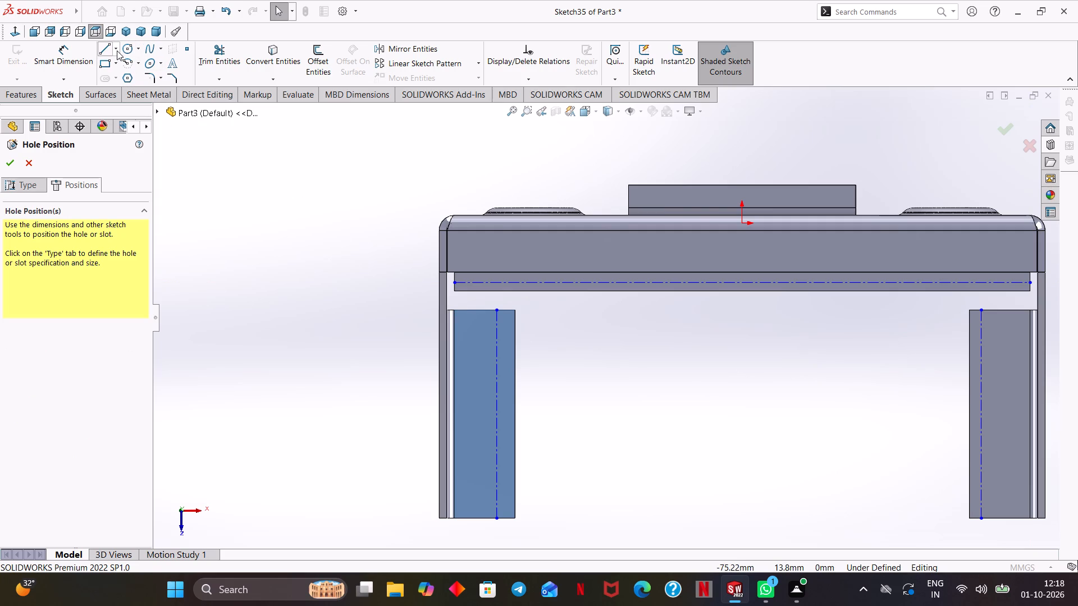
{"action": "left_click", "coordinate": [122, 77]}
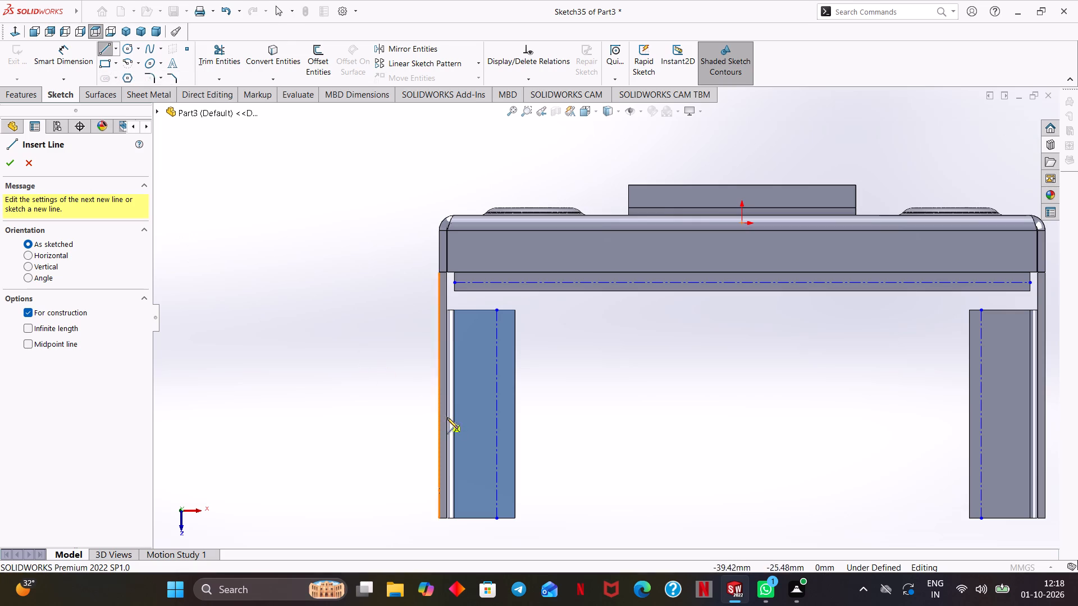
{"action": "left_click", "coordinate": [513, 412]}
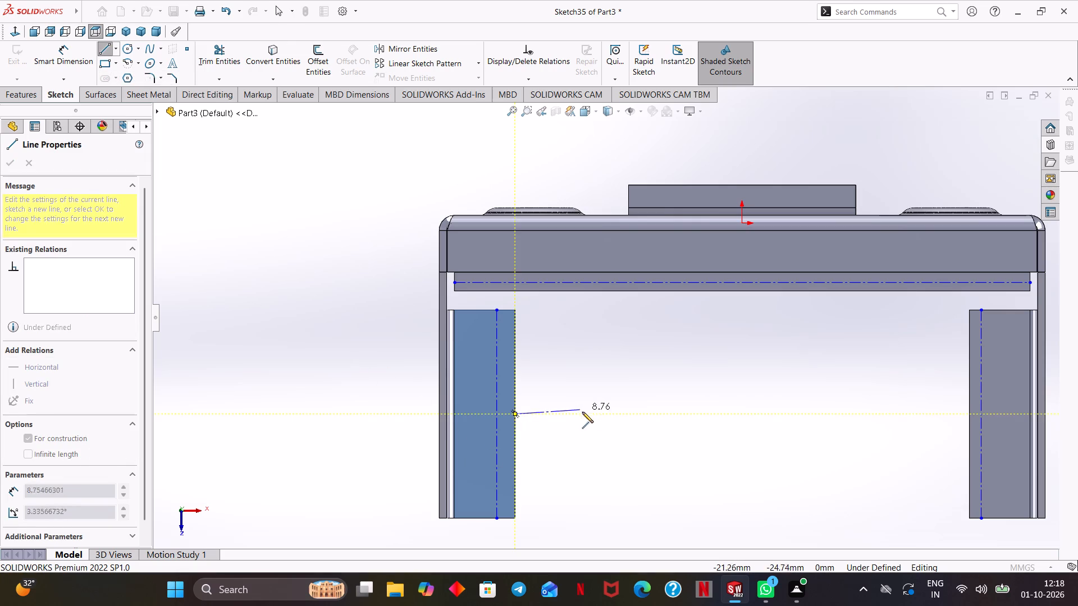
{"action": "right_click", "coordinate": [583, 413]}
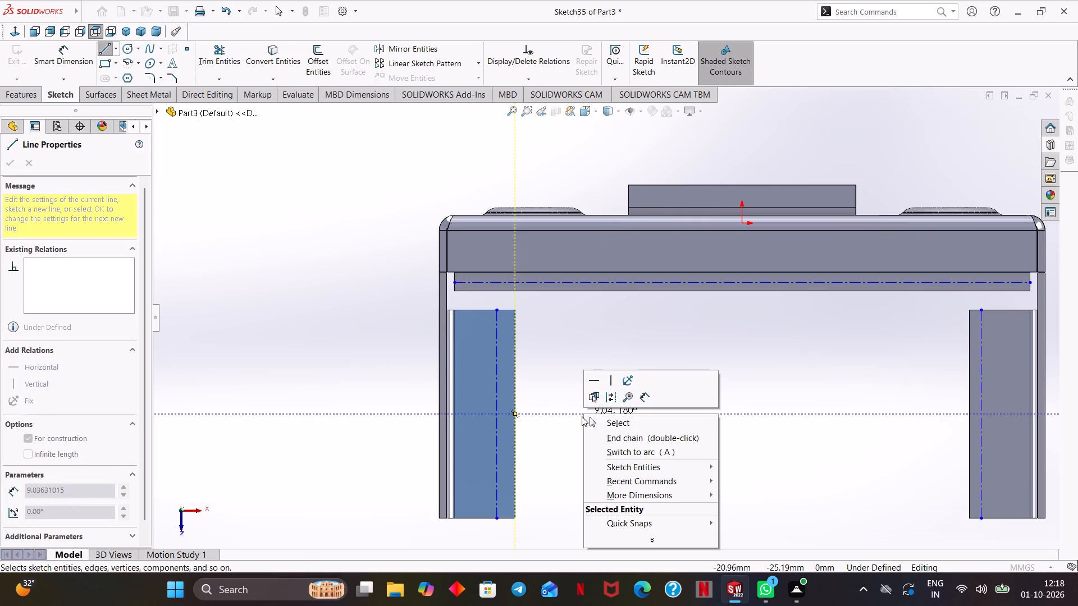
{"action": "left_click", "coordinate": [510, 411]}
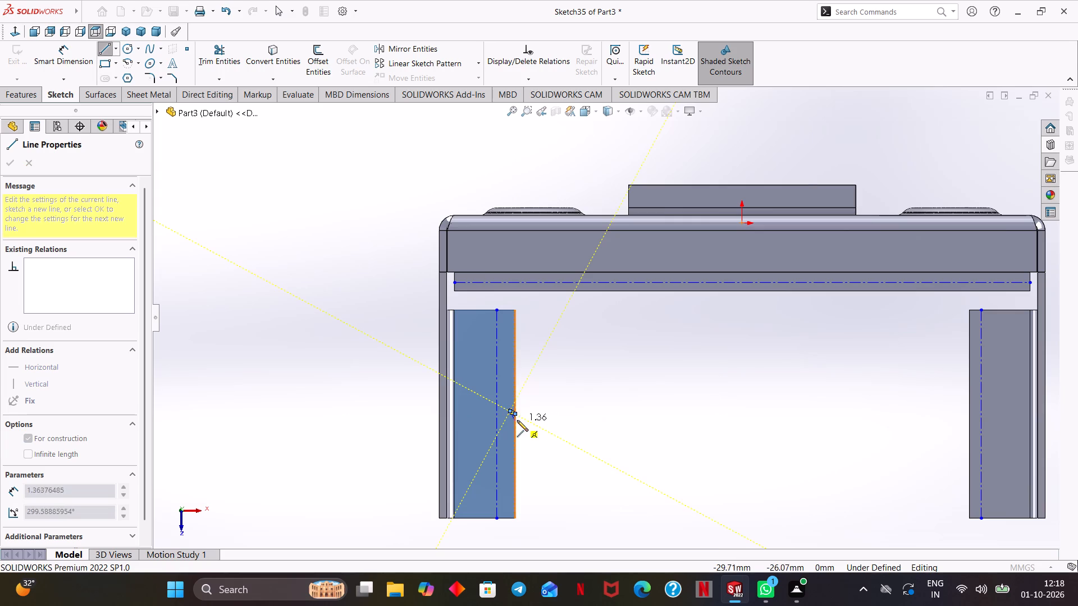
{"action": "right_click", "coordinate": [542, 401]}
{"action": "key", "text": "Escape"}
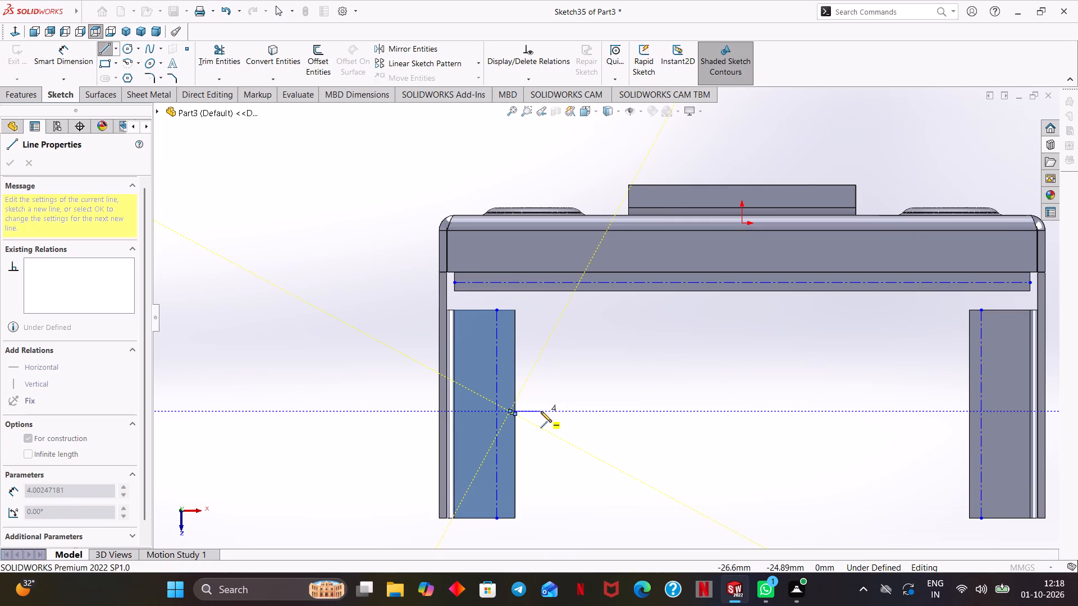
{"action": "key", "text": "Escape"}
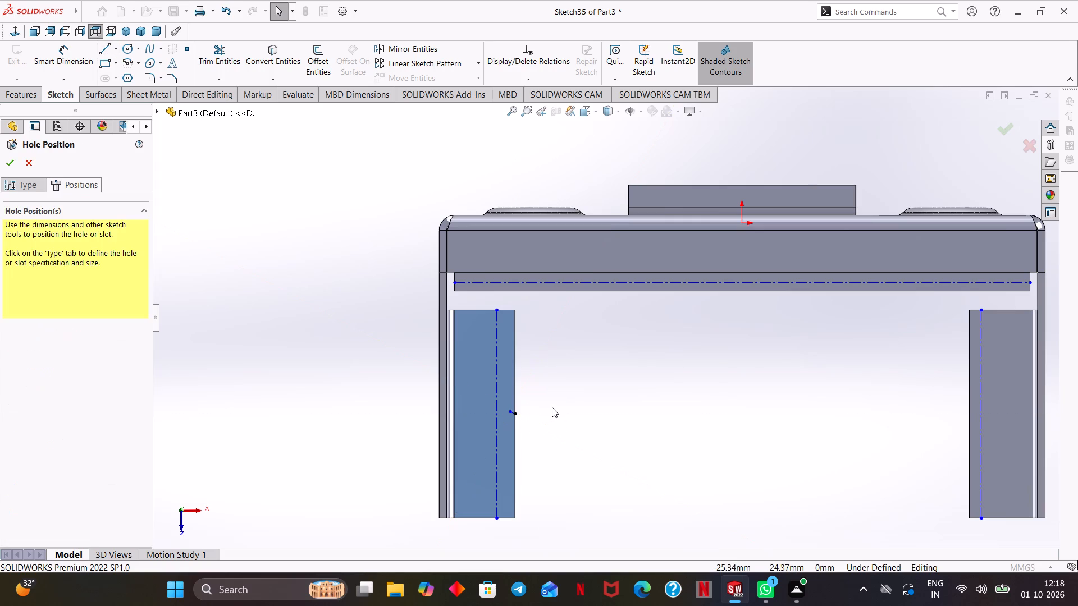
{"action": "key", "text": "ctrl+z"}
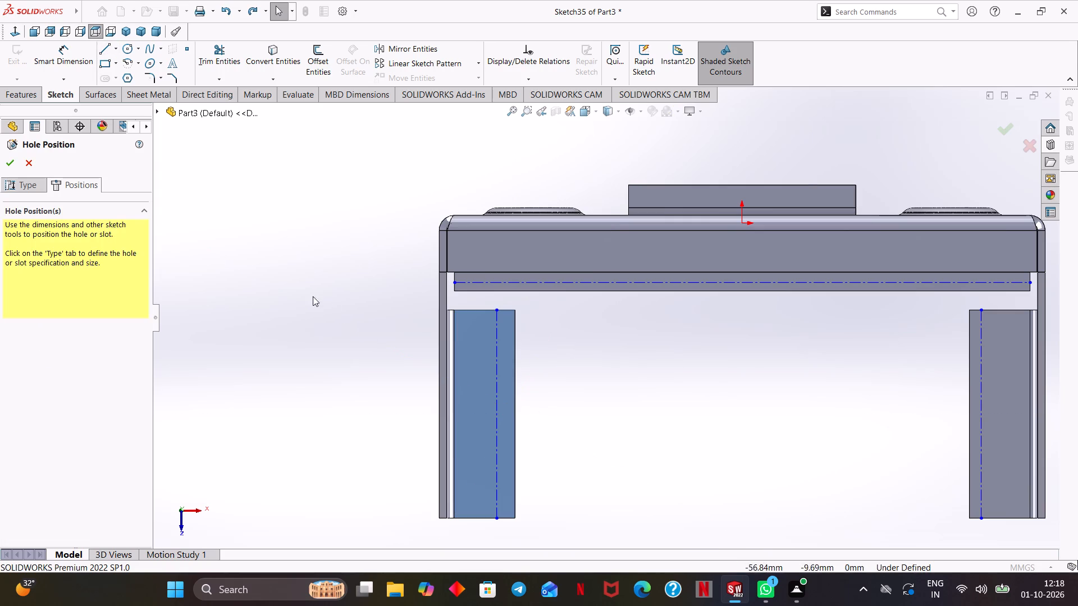
Draw a horizontal centerline about 12 mm long from the midpoint of the left foot flange's inner edge toward the right foot.
{"action": "left_click", "coordinate": [112, 50]}
{"action": "left_click", "coordinate": [115, 50]}
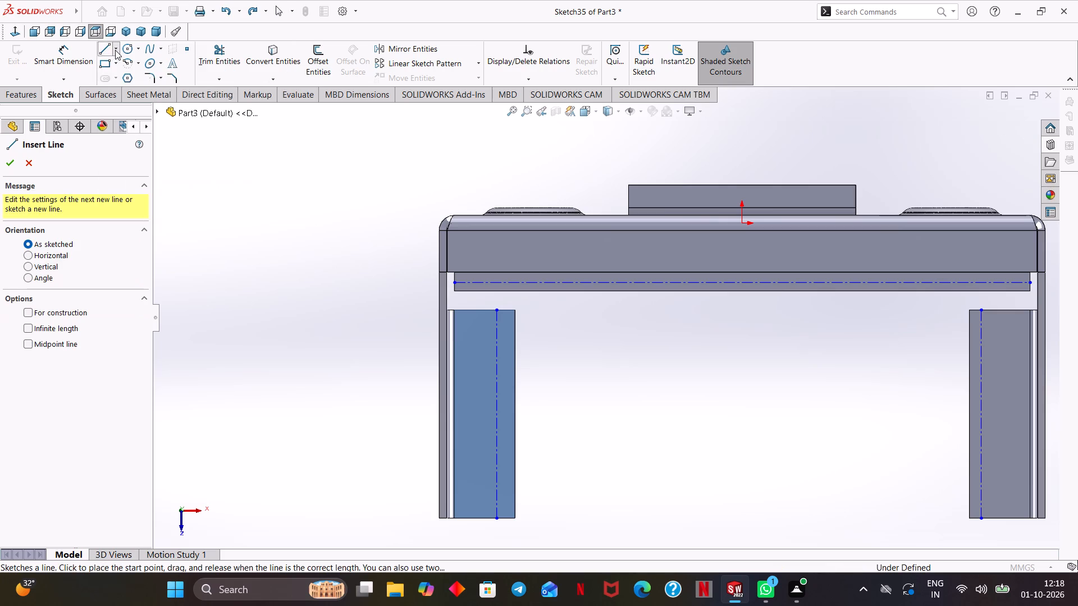
{"action": "left_click", "coordinate": [125, 77]}
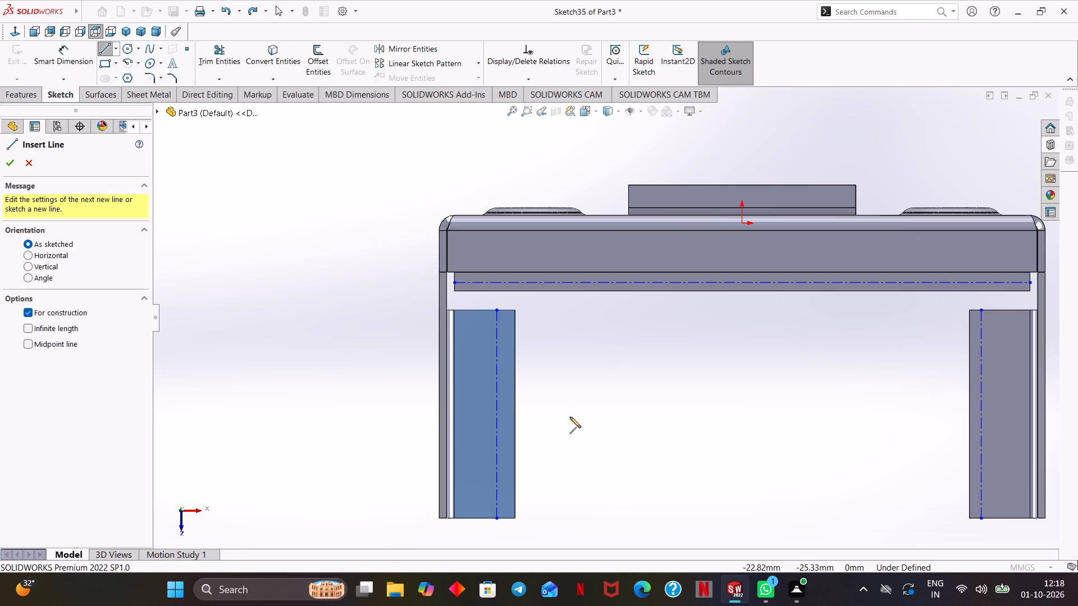
{"action": "left_click", "coordinate": [513, 412]}
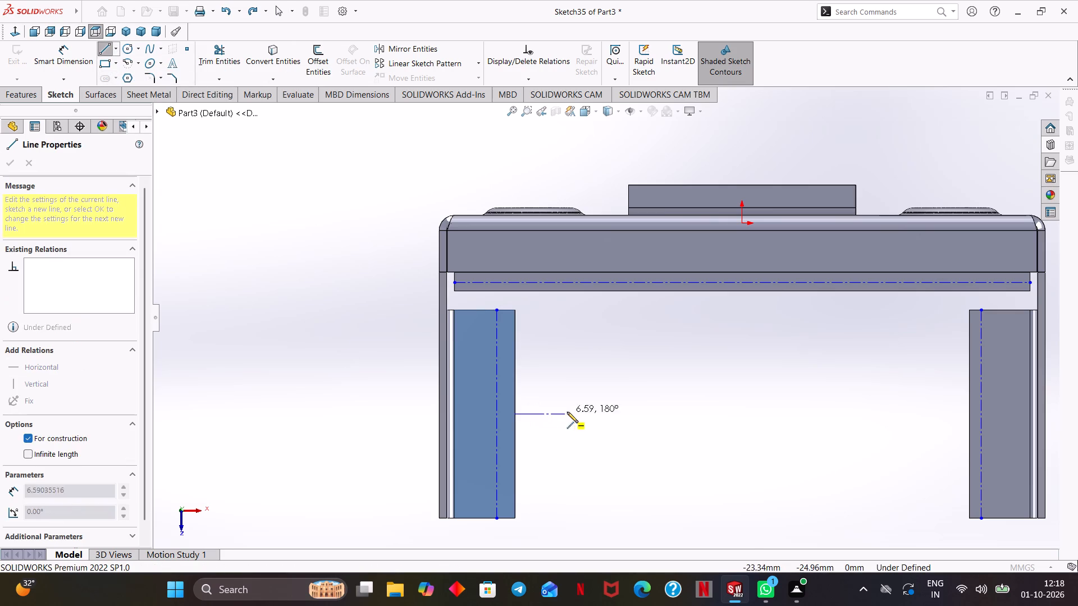
{"action": "right_click", "coordinate": [604, 413]}
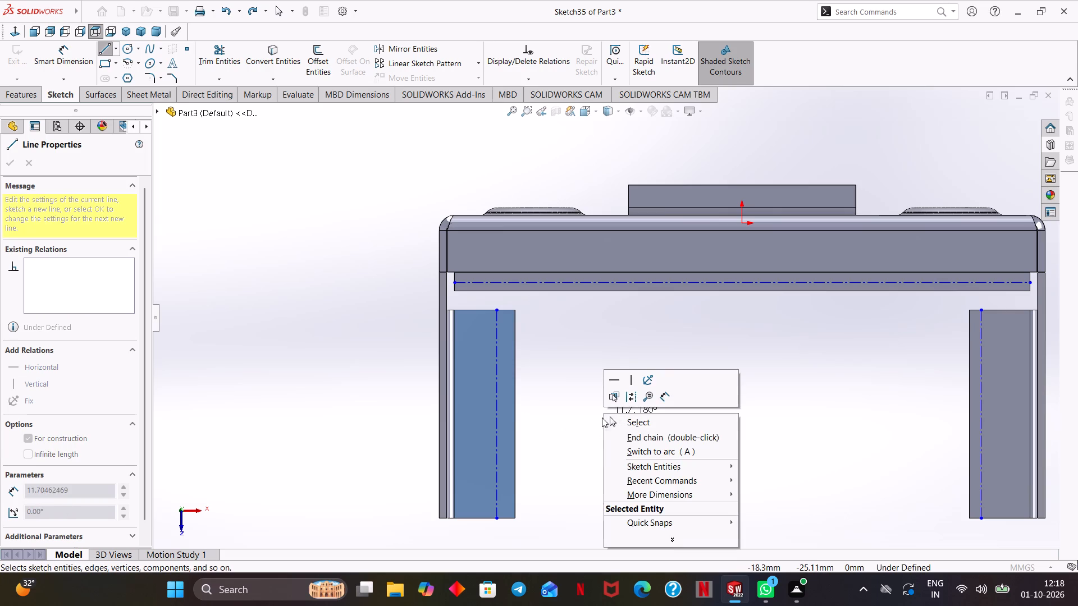
{"action": "key", "text": "Escape"}
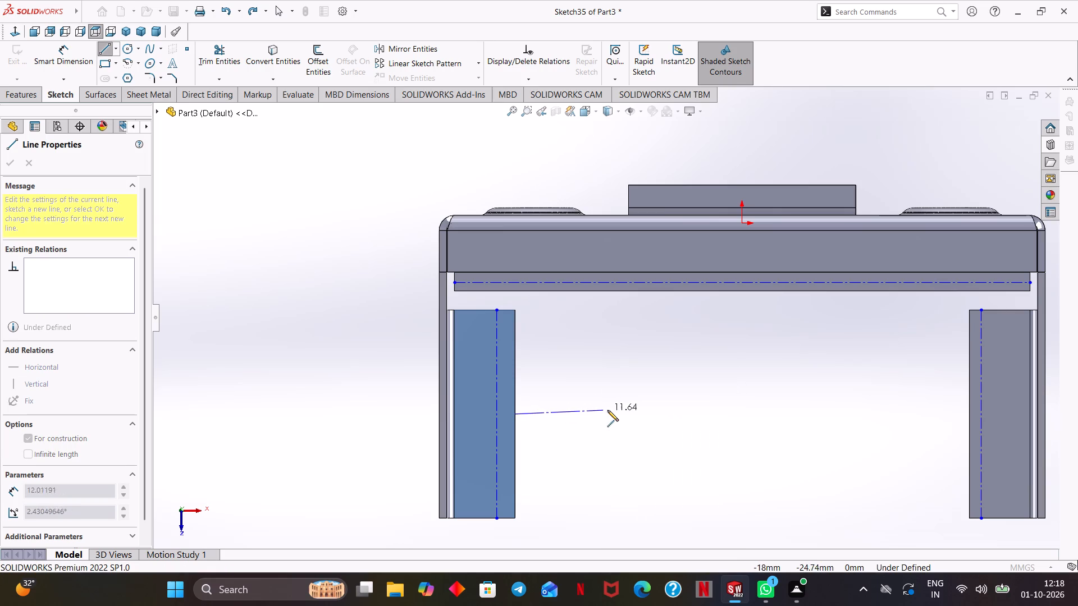
{"action": "left_click", "coordinate": [609, 415]}
{"action": "right_click", "coordinate": [633, 400]}
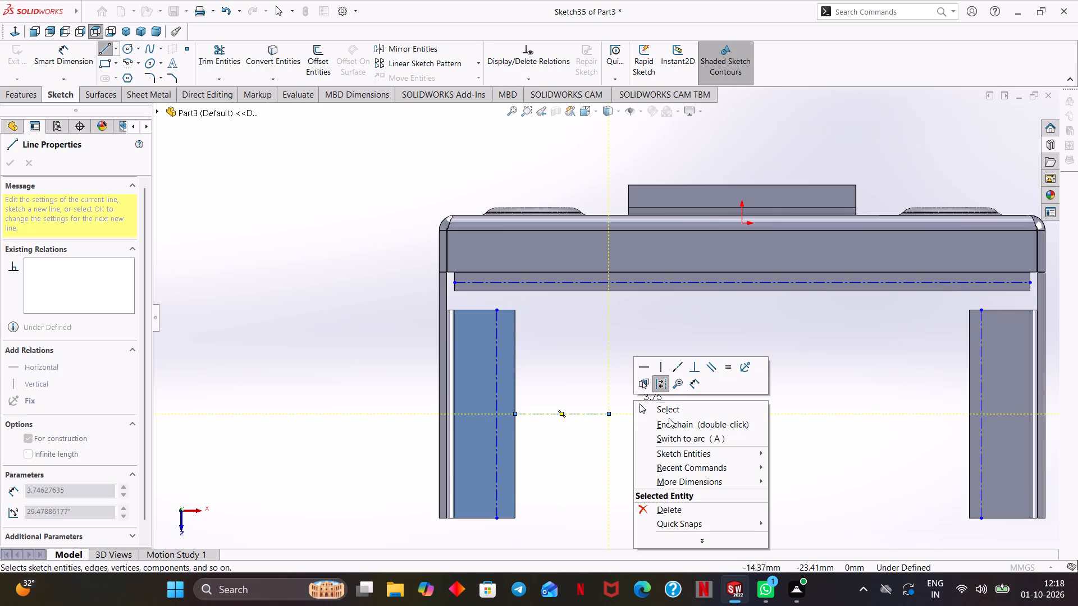
{"action": "left_click", "coordinate": [675, 411]}
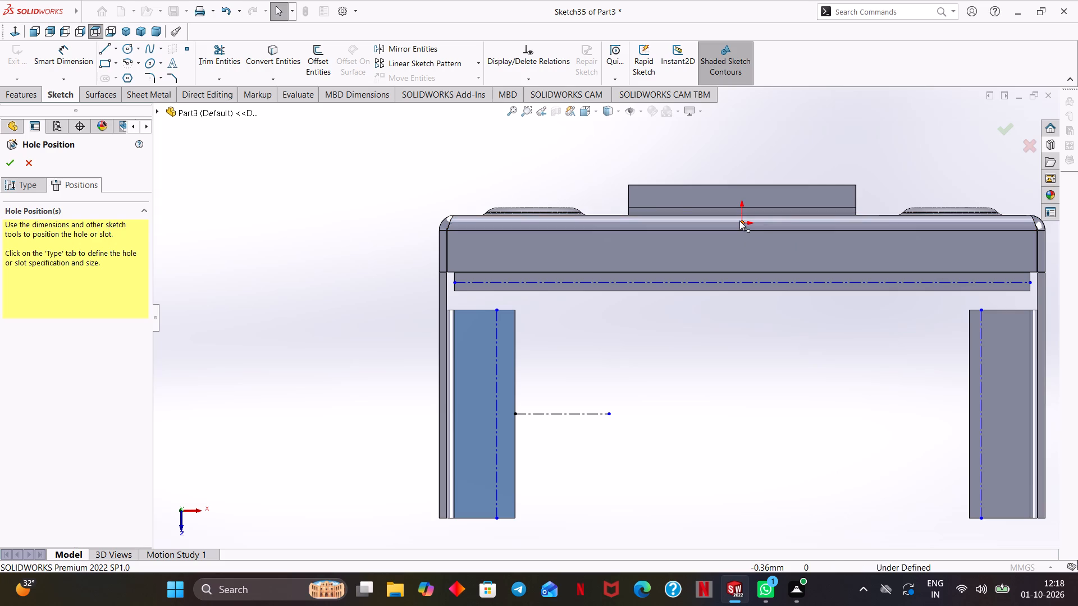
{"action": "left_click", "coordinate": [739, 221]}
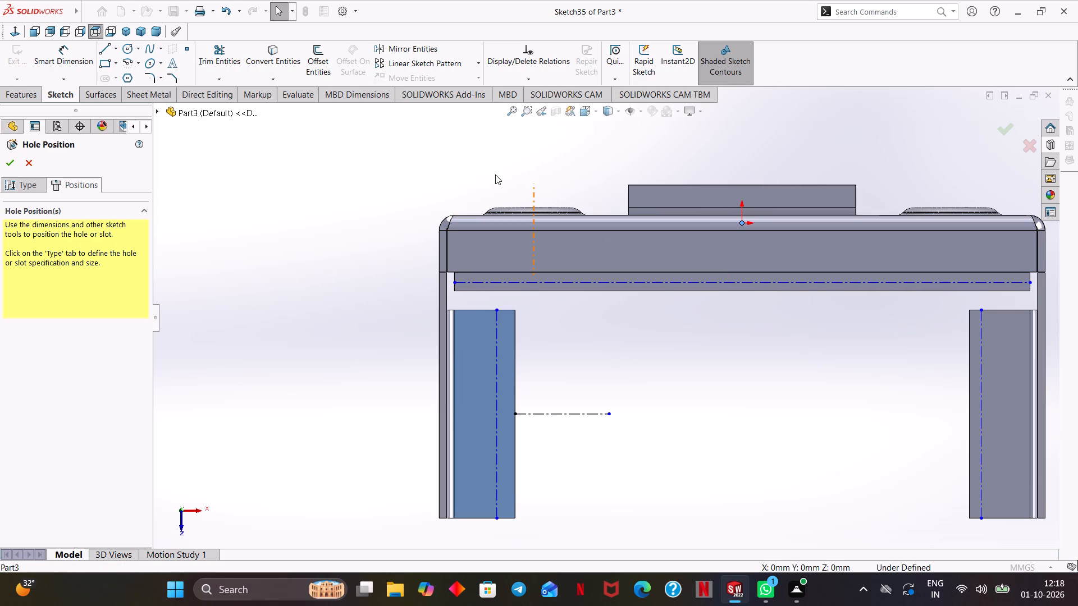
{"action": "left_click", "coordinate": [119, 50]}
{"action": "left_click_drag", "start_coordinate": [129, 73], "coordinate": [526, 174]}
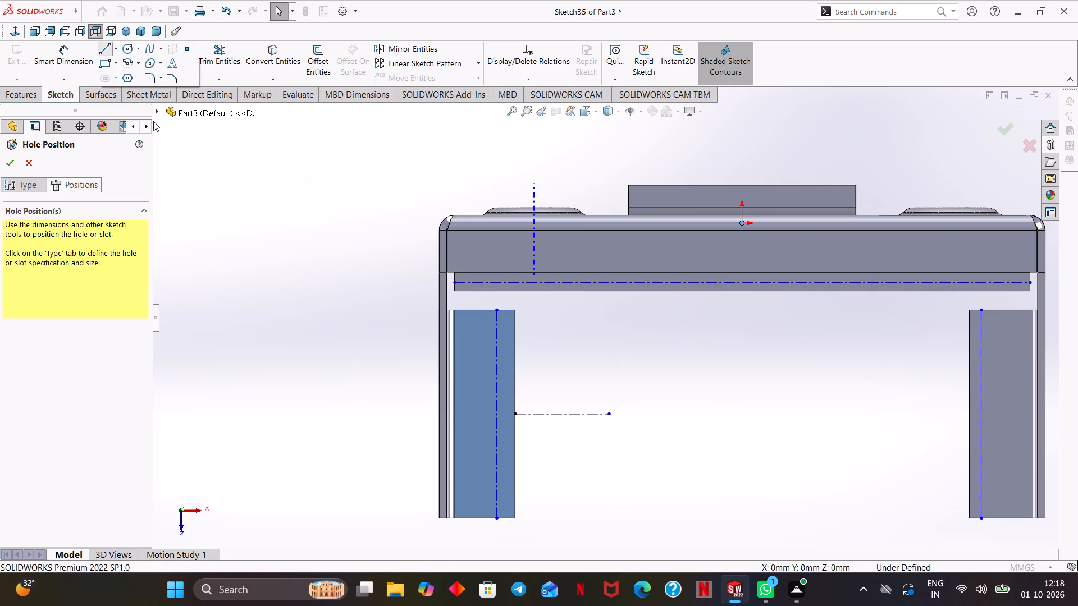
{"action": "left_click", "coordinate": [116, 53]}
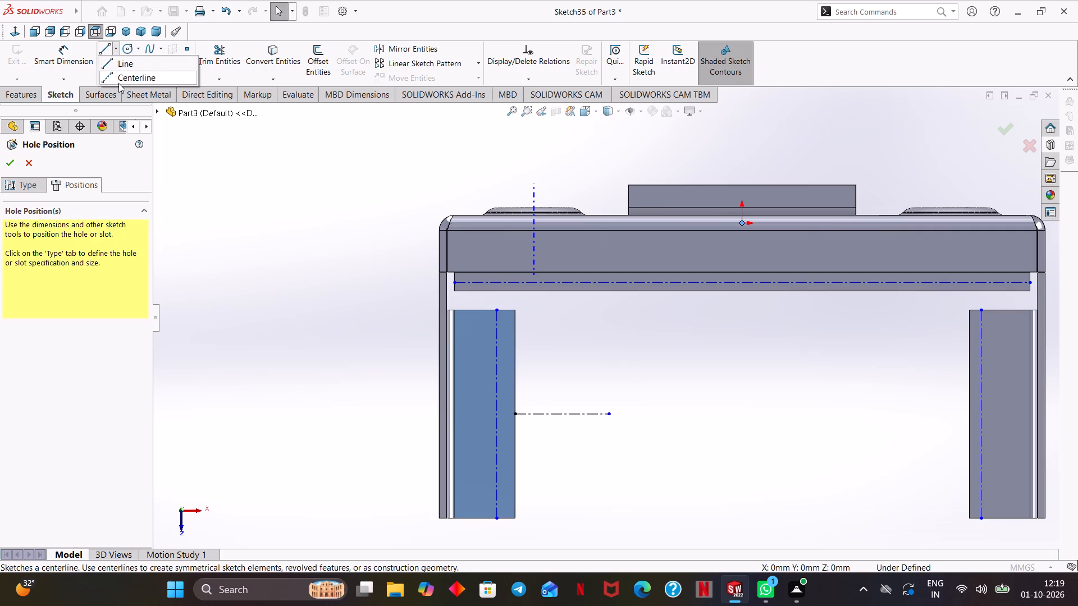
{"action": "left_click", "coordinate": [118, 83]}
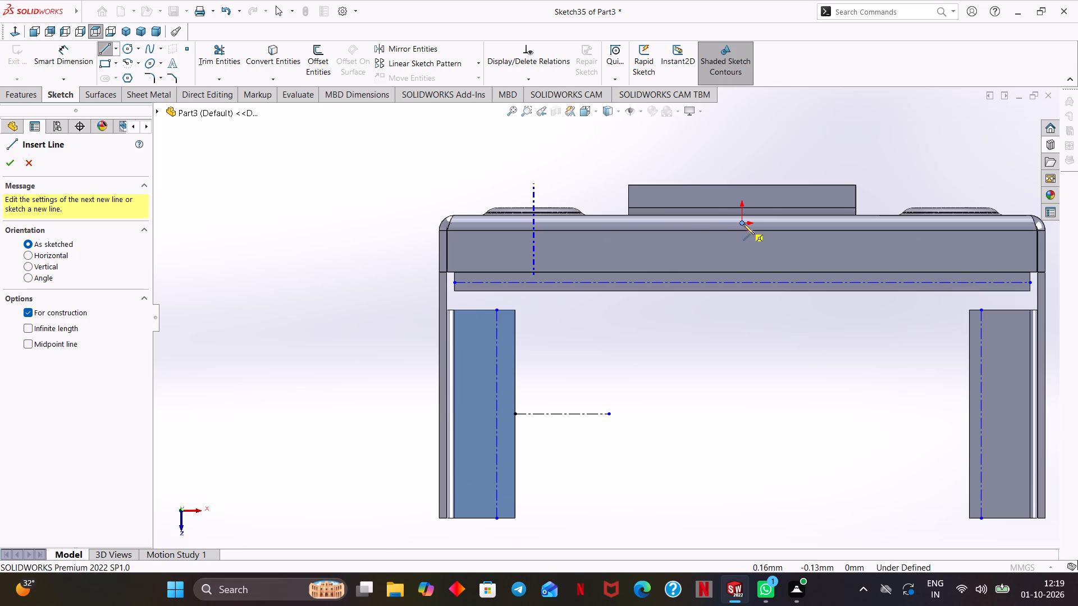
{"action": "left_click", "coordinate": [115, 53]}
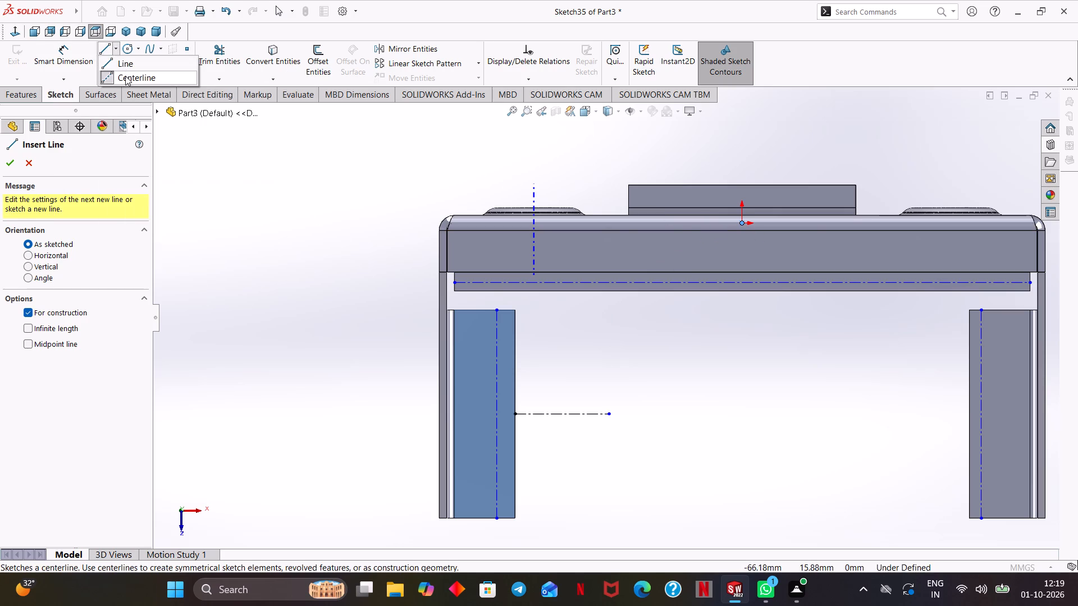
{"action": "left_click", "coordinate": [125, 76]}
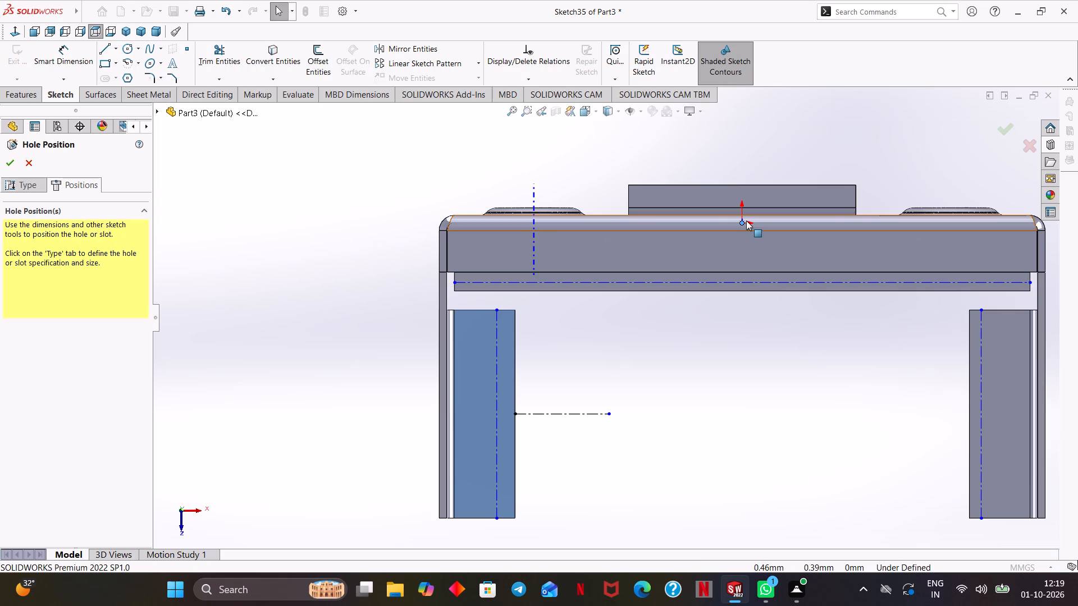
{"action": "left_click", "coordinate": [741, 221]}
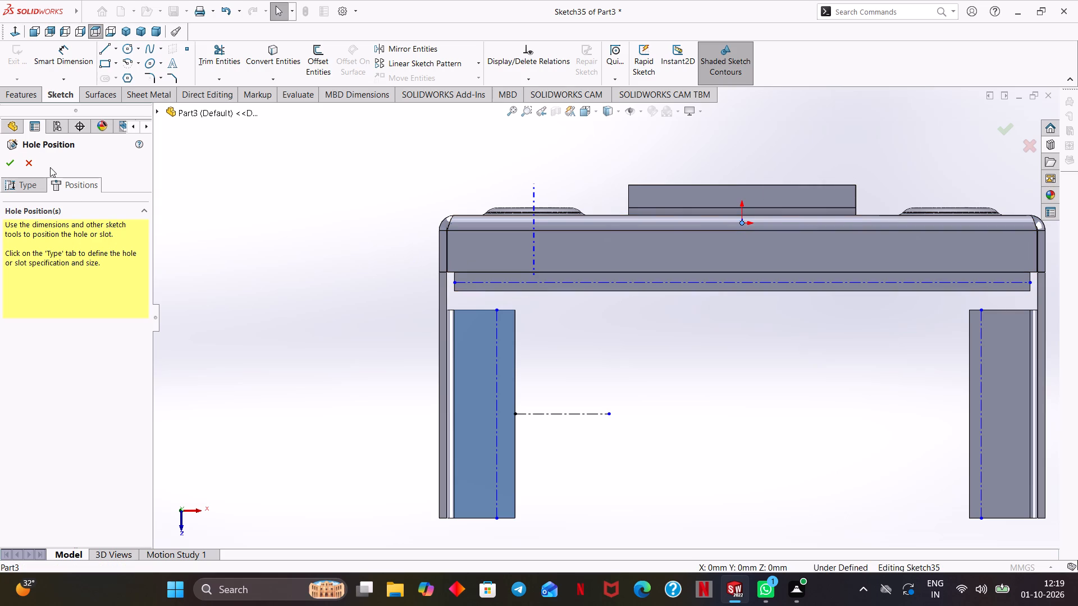
Draw a vertical centerline from the origin down across the narrow strip's centerline, ending in the open area between the feet.
{"action": "left_click", "coordinate": [118, 52]}
{"action": "left_click", "coordinate": [122, 74]}
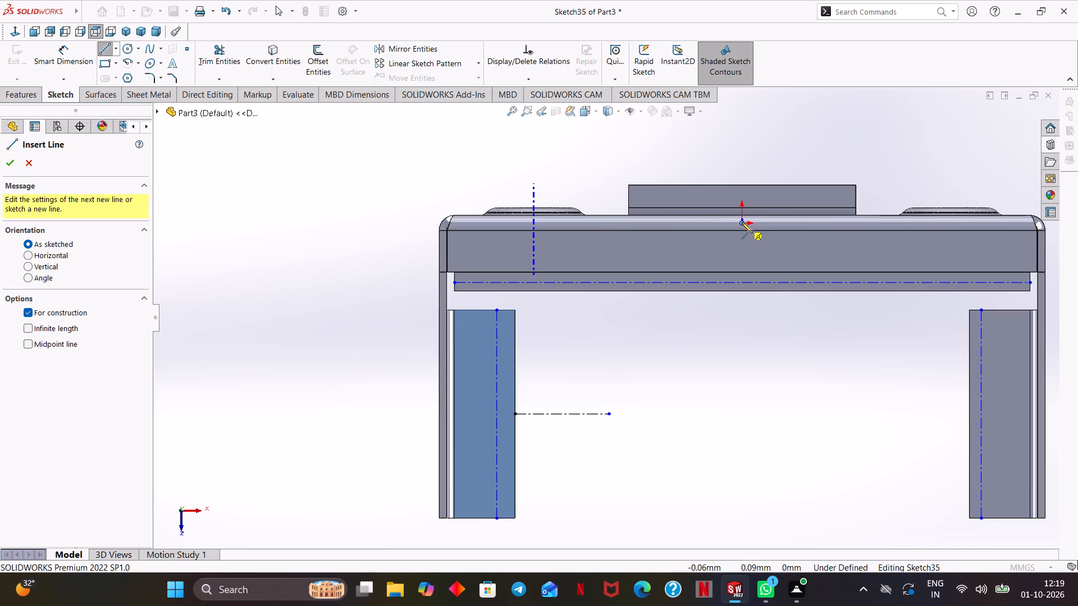
{"action": "scroll", "coordinate": [742, 222], "scroll_direction": "down", "scroll_amount": 2}
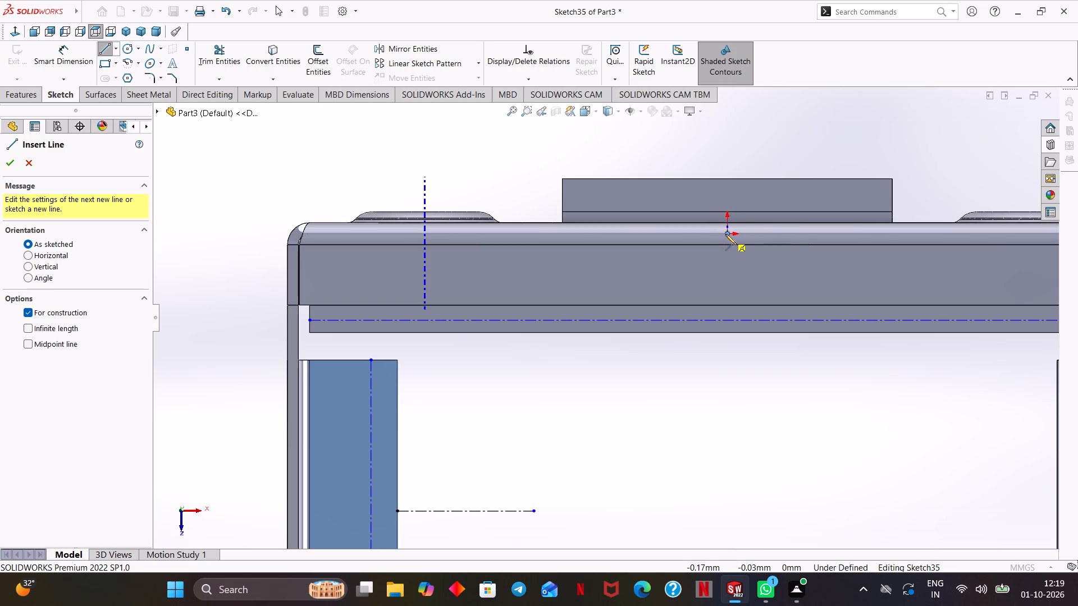
{"action": "left_click", "coordinate": [728, 233]}
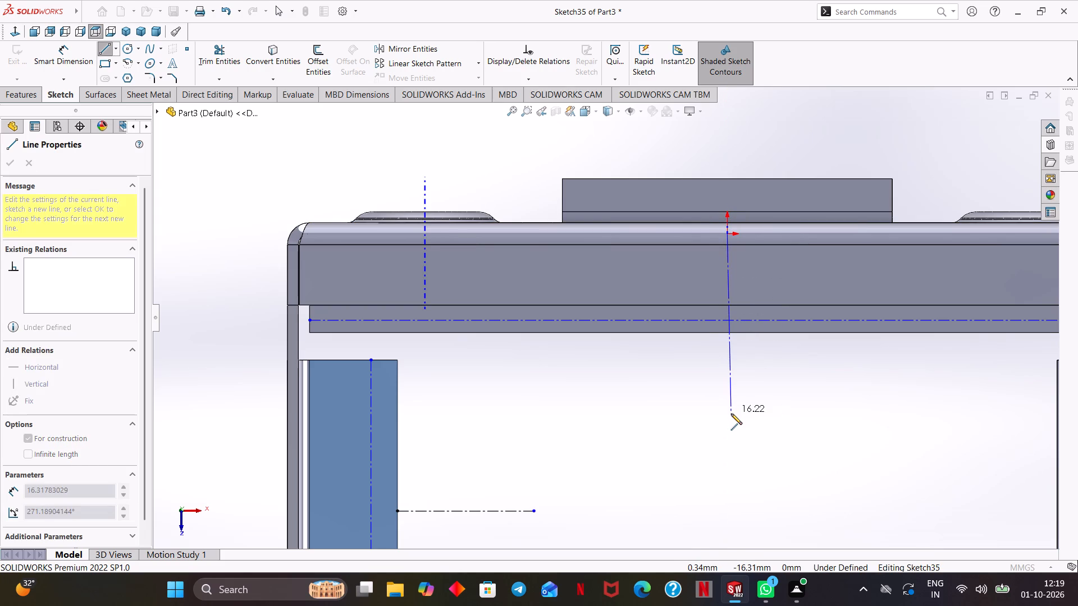
{"action": "scroll", "coordinate": [731, 414], "scroll_direction": "up", "scroll_amount": 2}
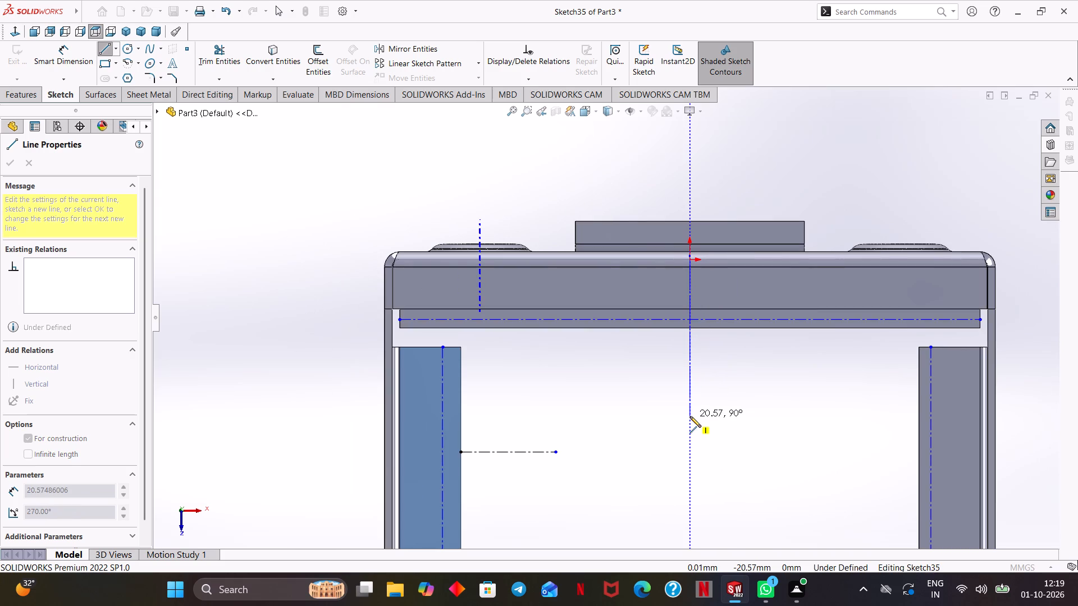
{"action": "left_click", "coordinate": [690, 401]}
{"action": "right_click", "coordinate": [734, 386]}
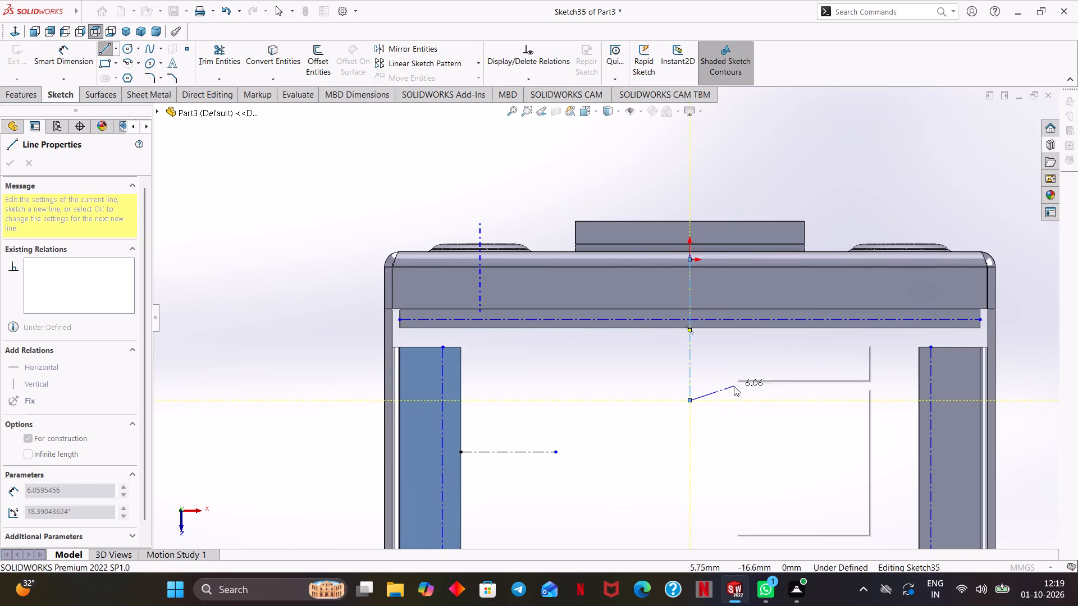
{"action": "left_click", "coordinate": [759, 397]}
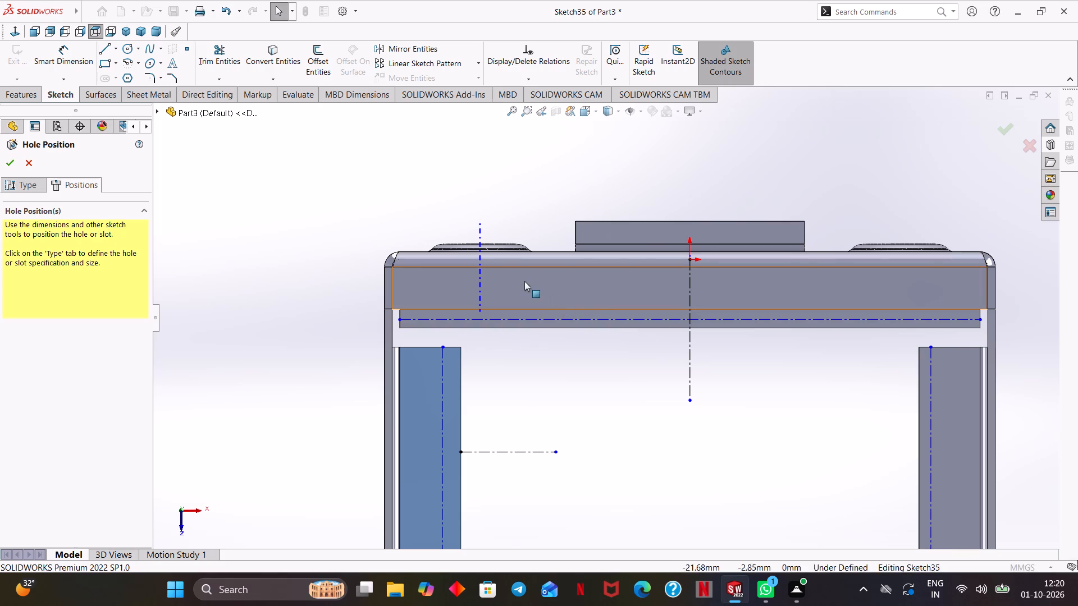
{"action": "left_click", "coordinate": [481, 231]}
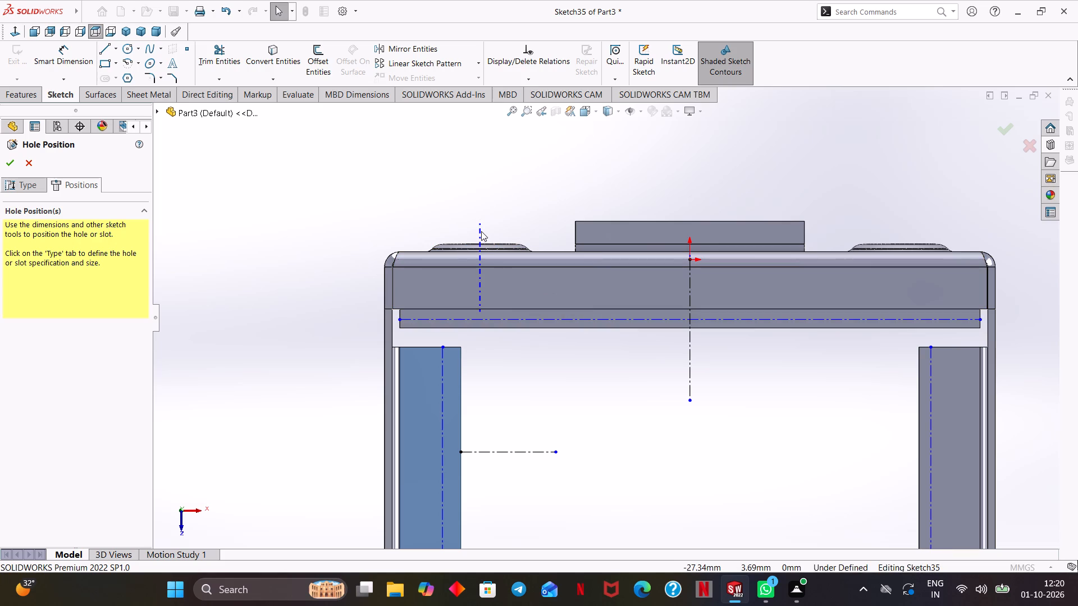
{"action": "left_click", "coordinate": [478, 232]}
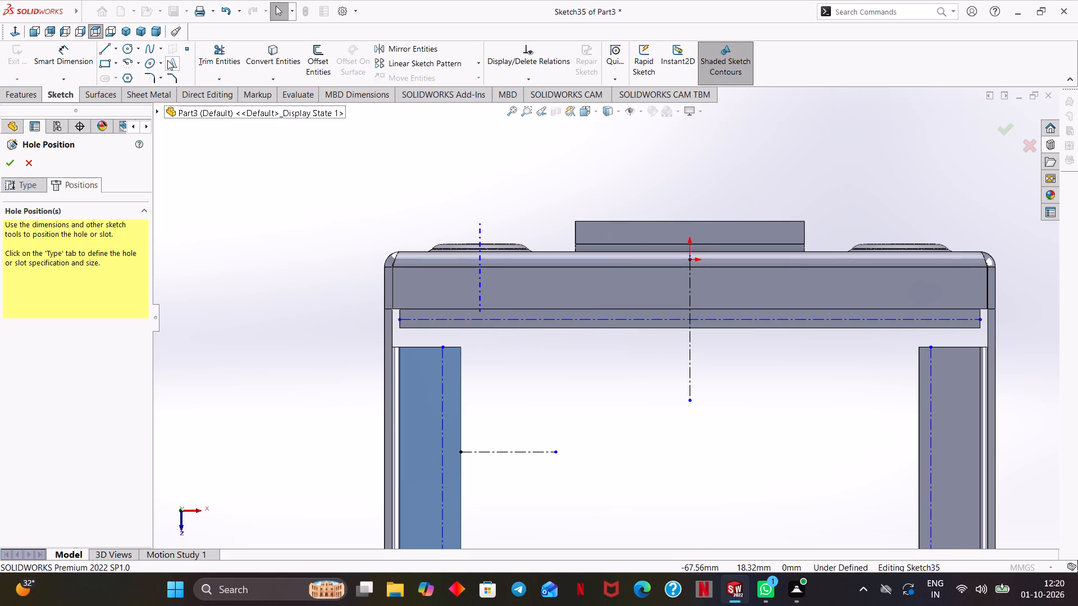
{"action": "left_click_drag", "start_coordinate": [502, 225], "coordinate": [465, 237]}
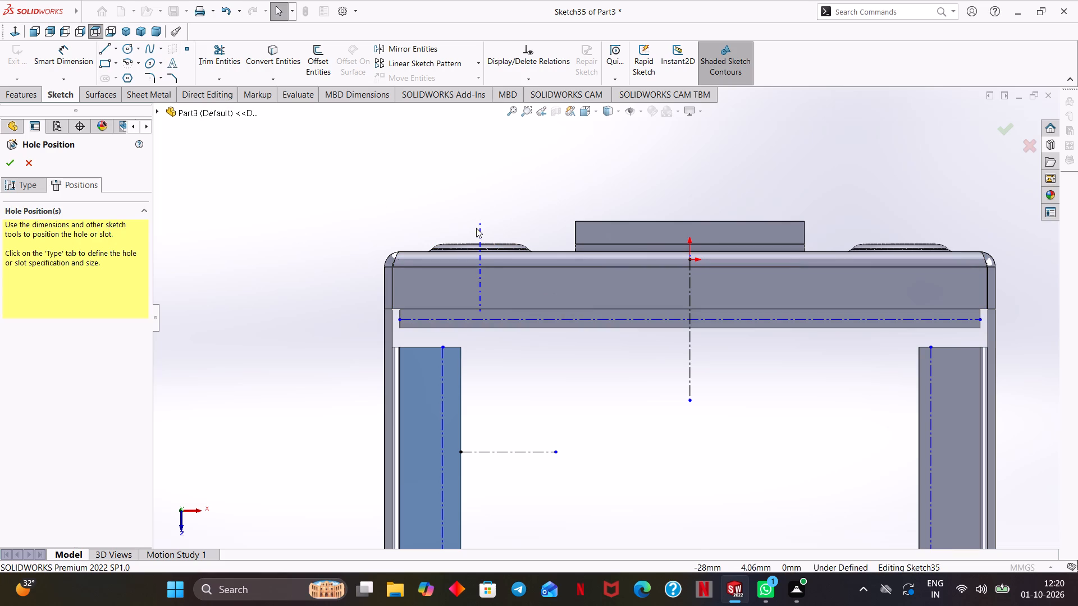
Place two hole points on the narrow strip's horizontal centerline, one on each side of the origin's vertical centerline.
{"action": "left_click", "coordinate": [184, 47]}
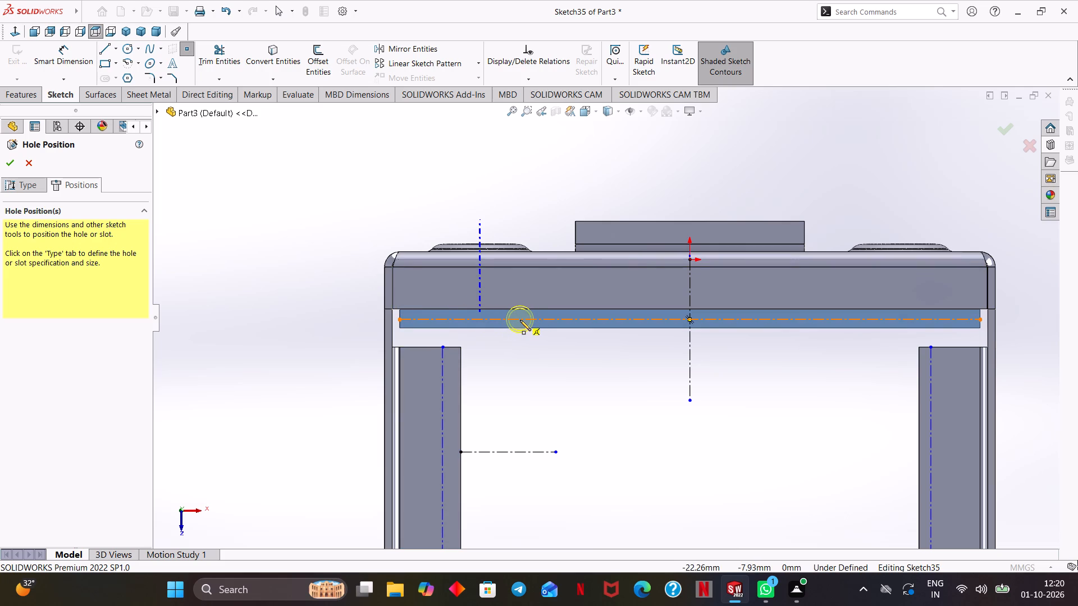
{"action": "scroll", "coordinate": [520, 320], "scroll_direction": "down", "scroll_amount": 1}
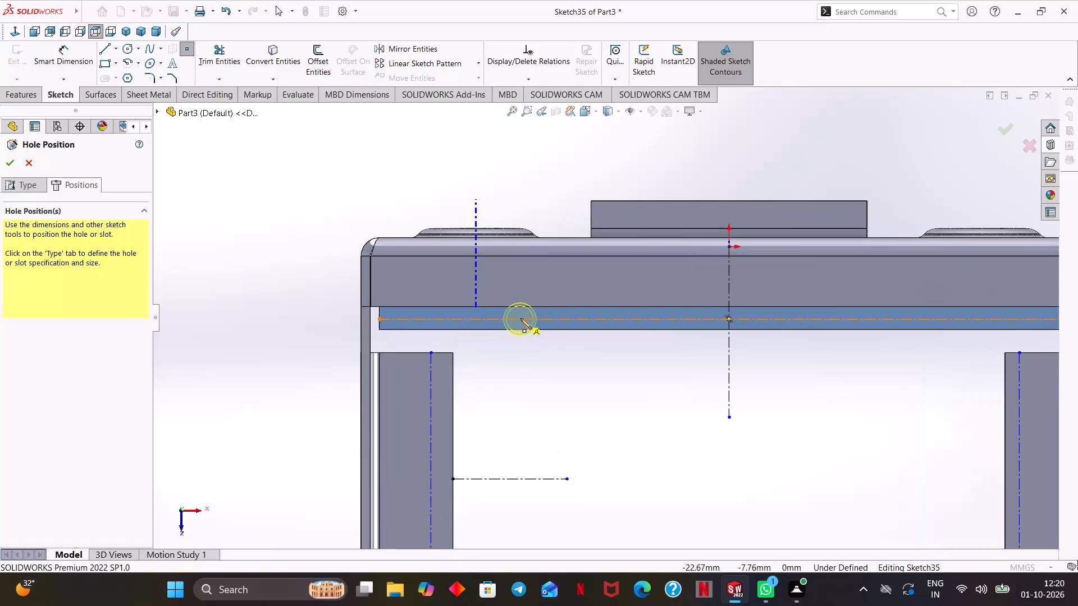
{"action": "left_click", "coordinate": [521, 318]}
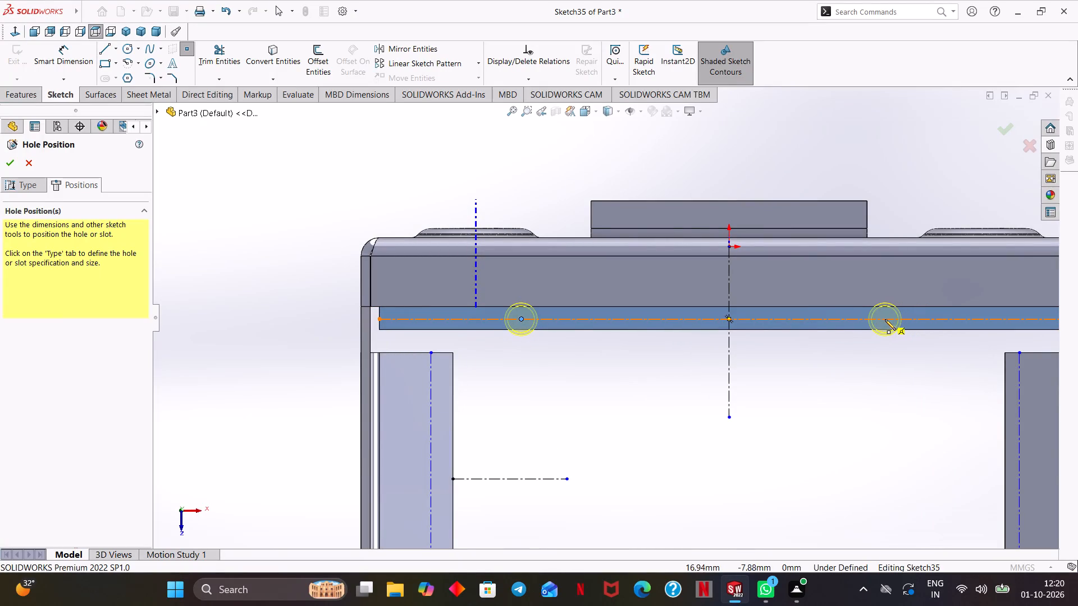
{"action": "left_click", "coordinate": [879, 317]}
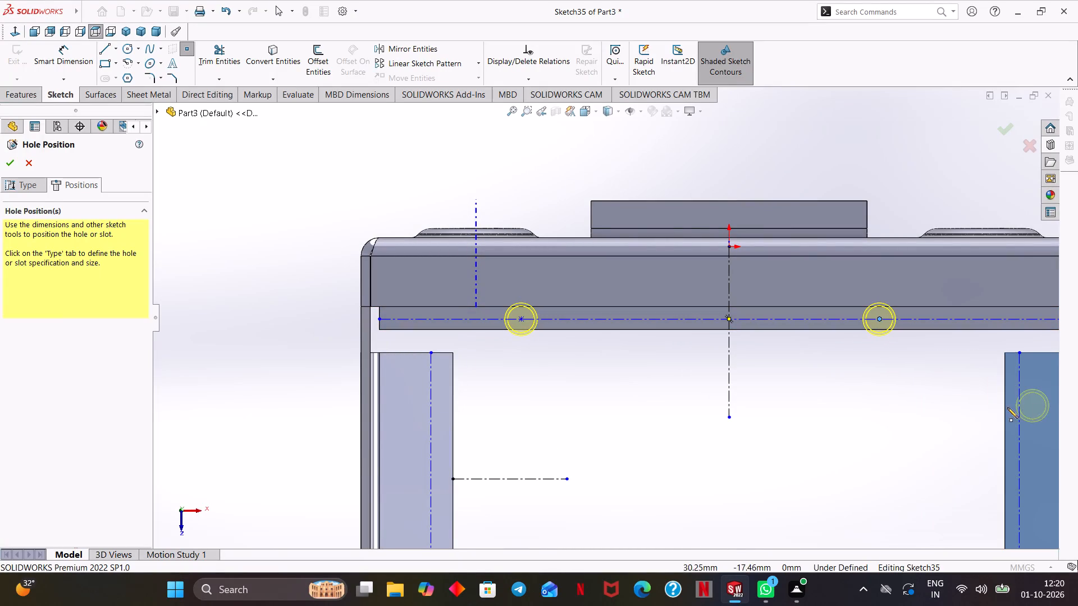
Place four hole points on the foot flanges' vertical centerlines, an upper and a lower one on each foot.
{"action": "scroll", "coordinate": [945, 410], "scroll_direction": "down", "scroll_amount": 1}
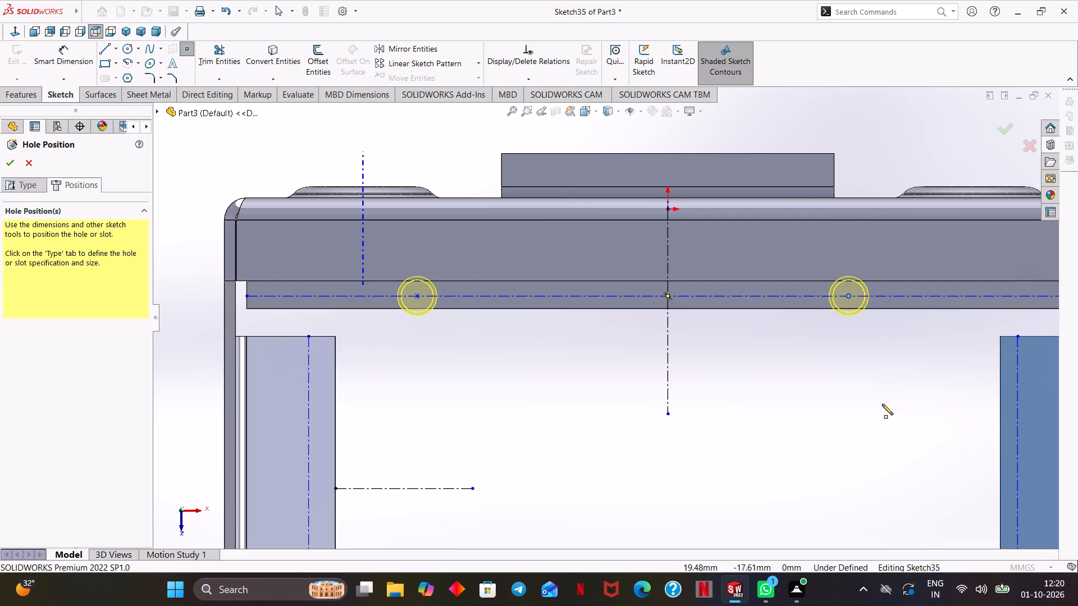
{"action": "scroll", "coordinate": [882, 404], "scroll_direction": "down", "scroll_amount": 1}
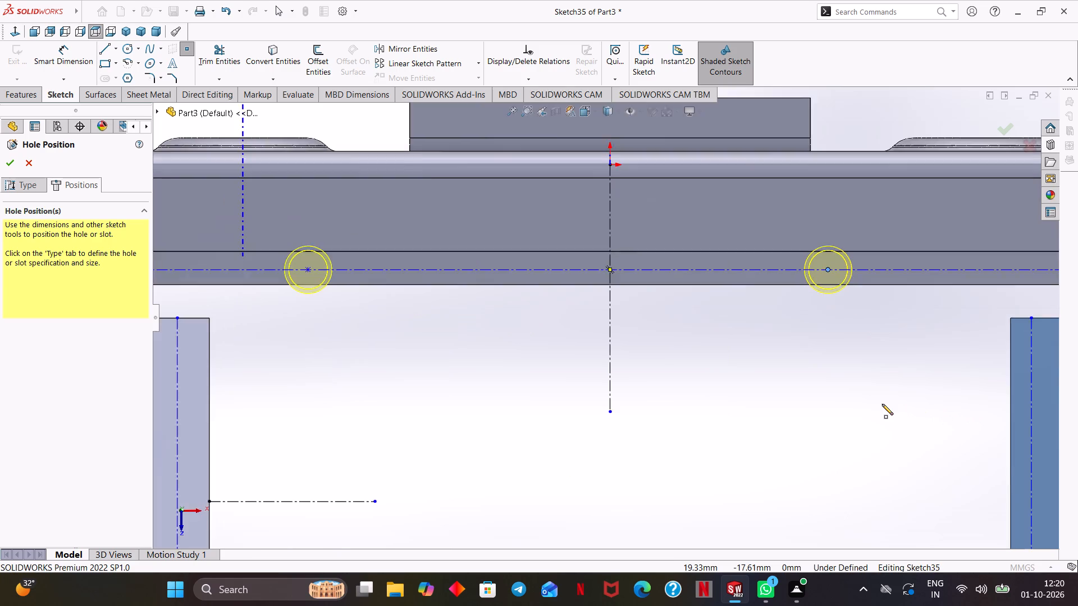
{"action": "scroll", "coordinate": [882, 404], "scroll_direction": "down", "scroll_amount": 1}
{"action": "scroll", "coordinate": [882, 404], "scroll_direction": "up", "scroll_amount": 6}
{"action": "scroll", "coordinate": [783, 329], "scroll_direction": "down", "scroll_amount": 2}
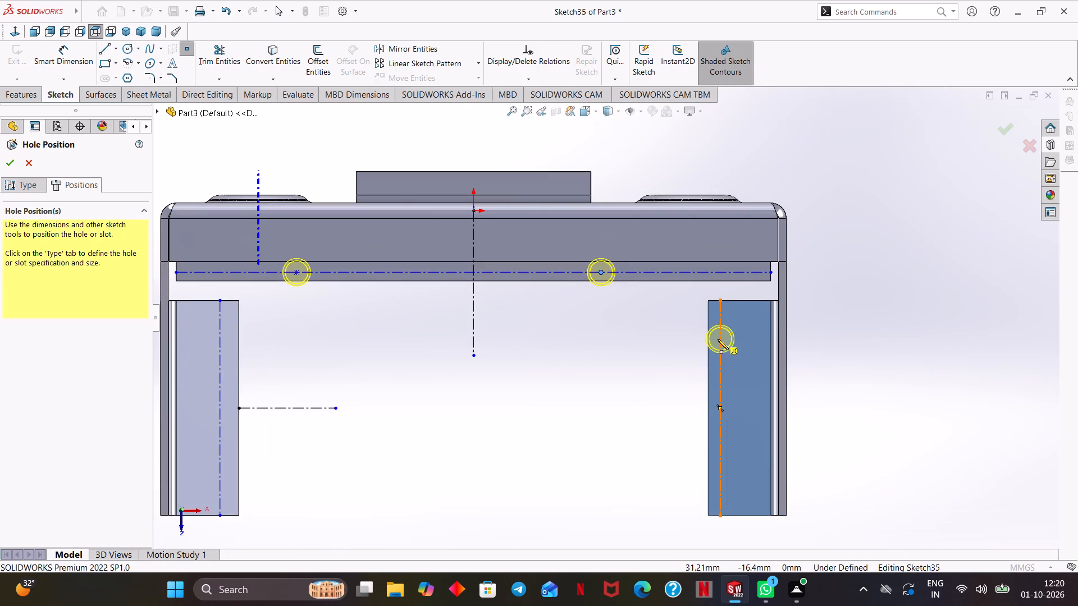
{"action": "left_click", "coordinate": [720, 334]}
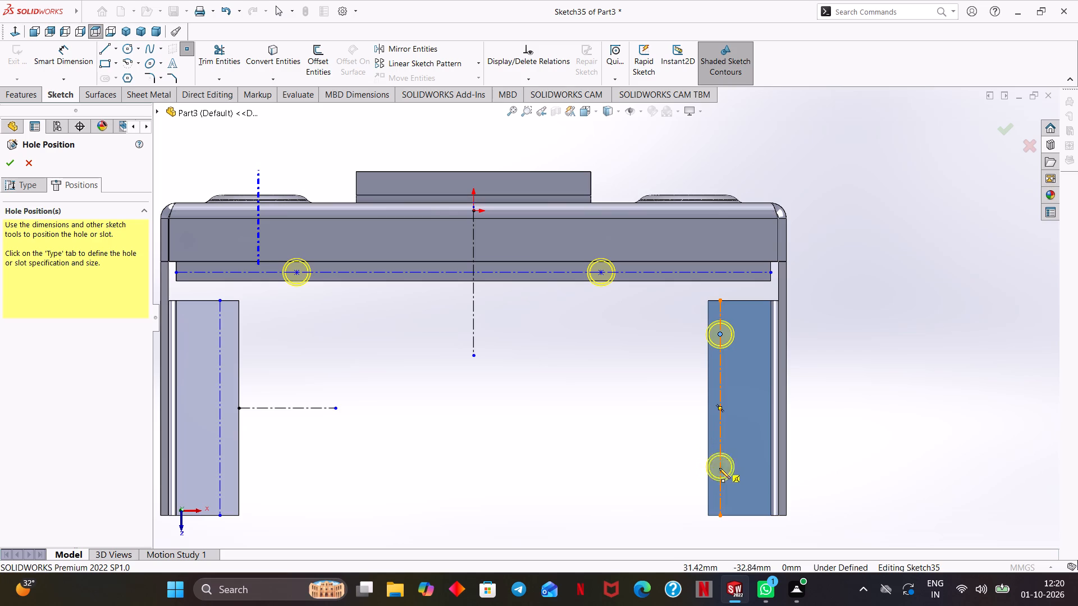
{"action": "left_click", "coordinate": [719, 468]}
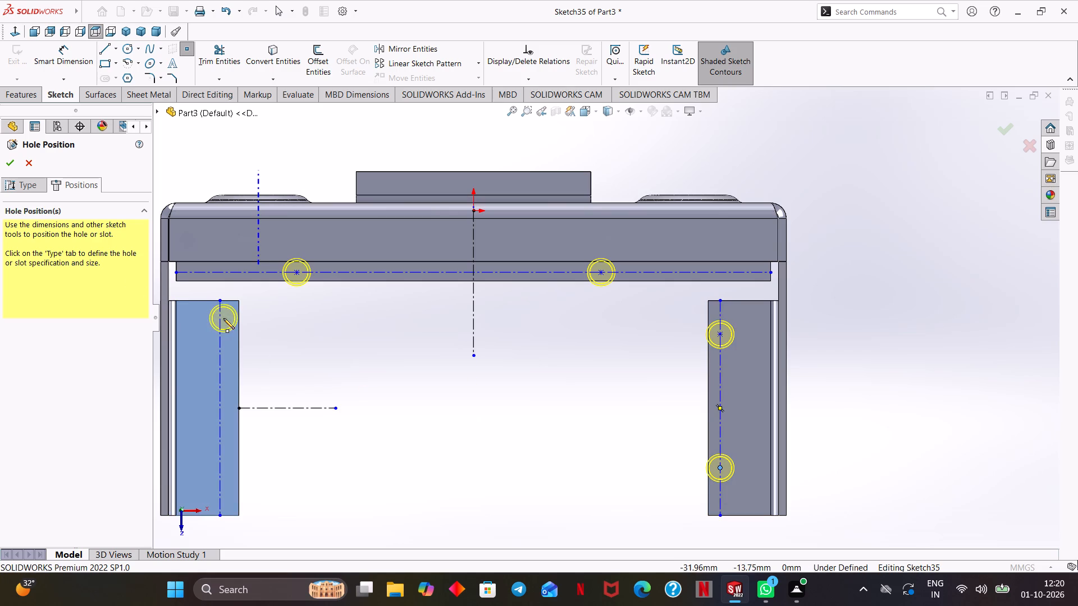
{"action": "left_click", "coordinate": [220, 319]}
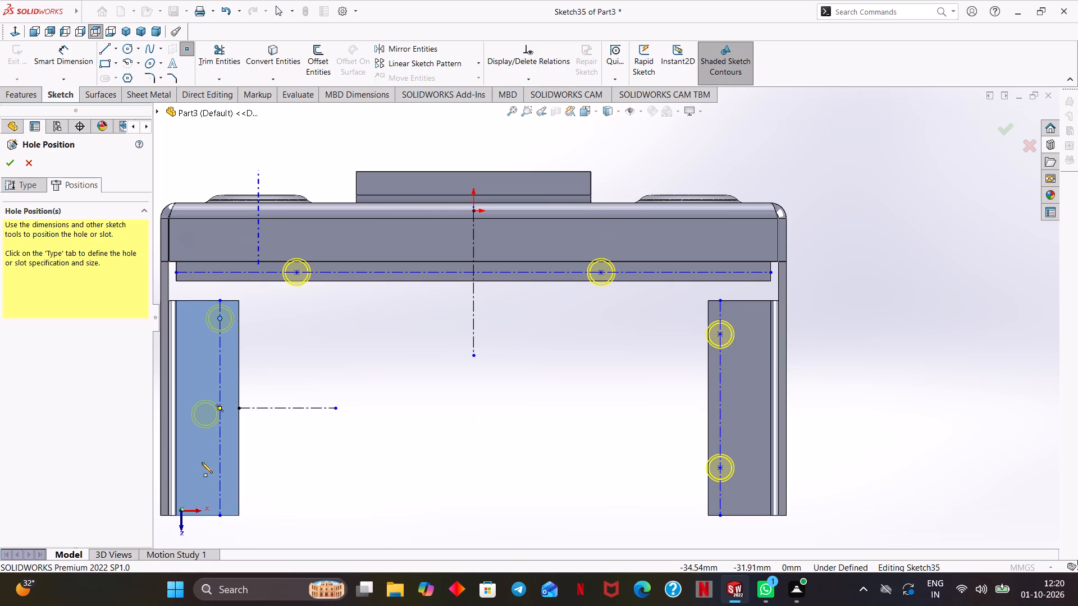
{"action": "left_click", "coordinate": [221, 467]}
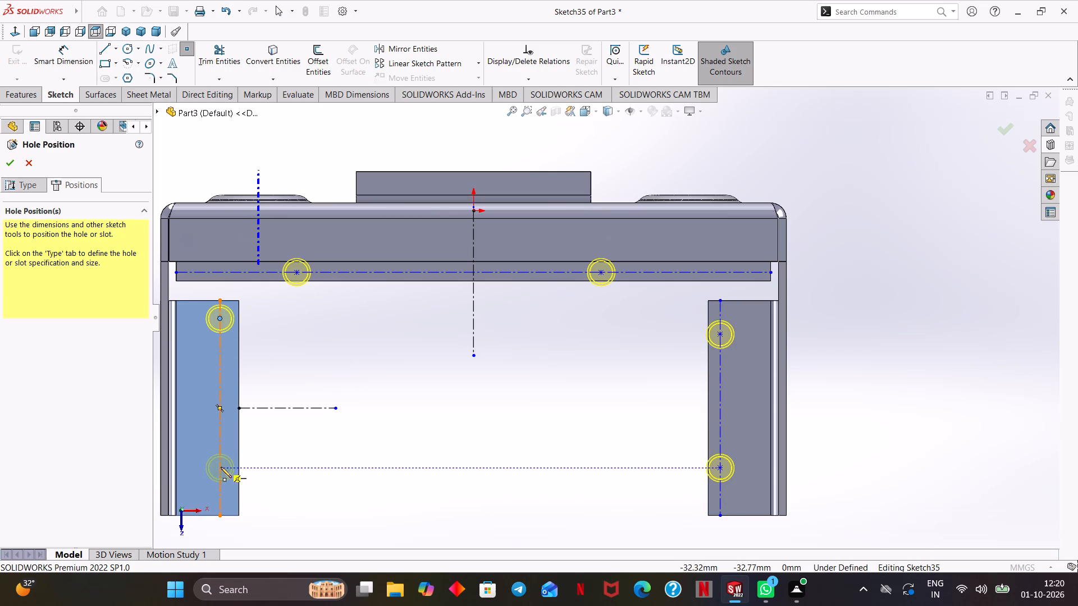
{"action": "key", "text": "Escape"}
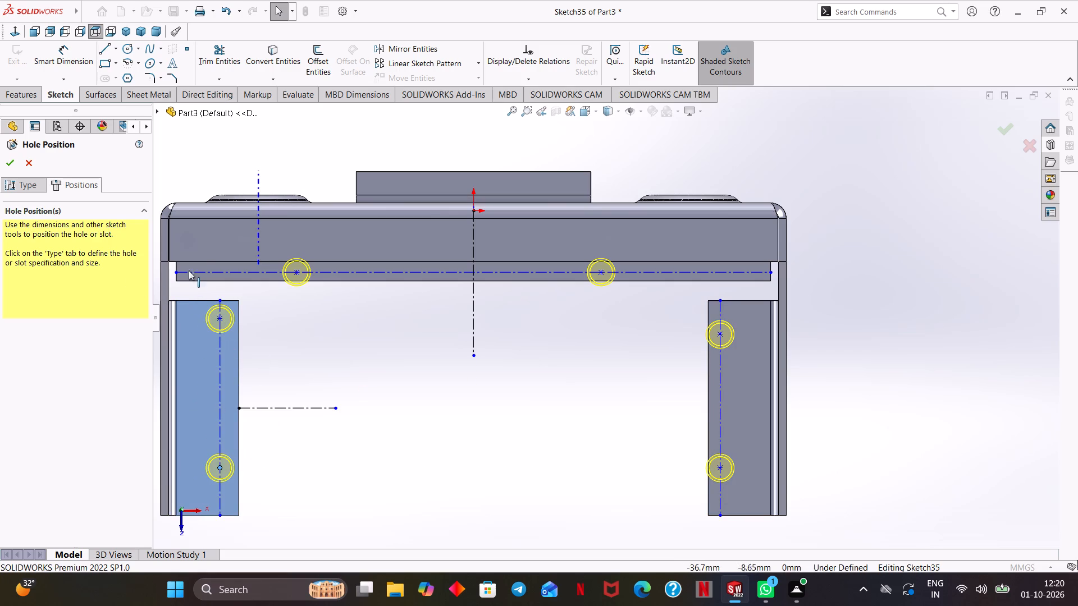
Dimension the vertical spacing between the left foot's two hole points to 12.5 mm, with the text beside the flange.
{"action": "left_click", "coordinate": [67, 49]}
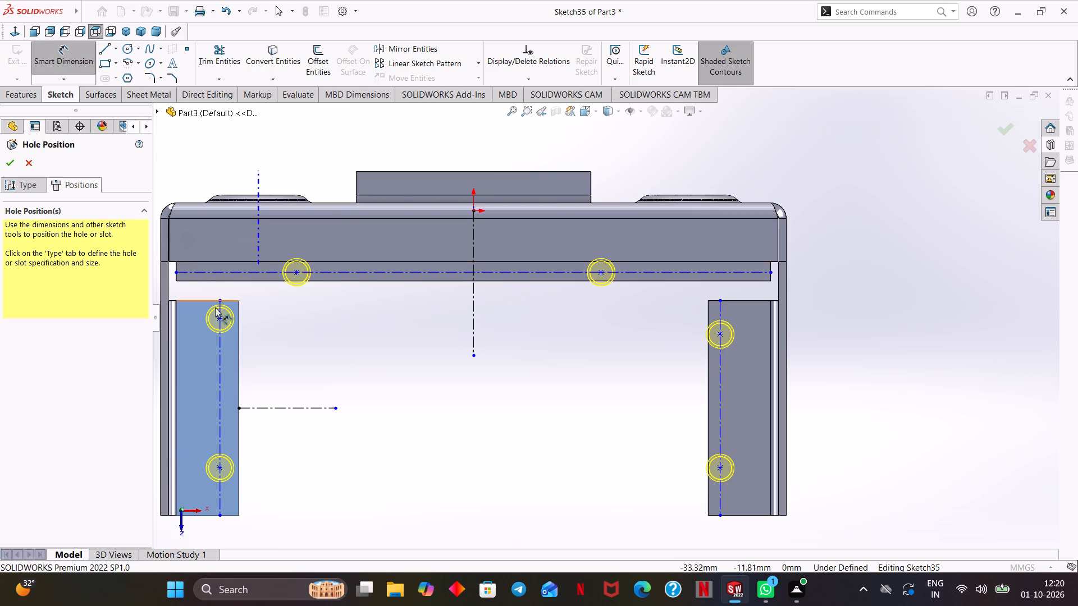
{"action": "left_click", "coordinate": [221, 316]}
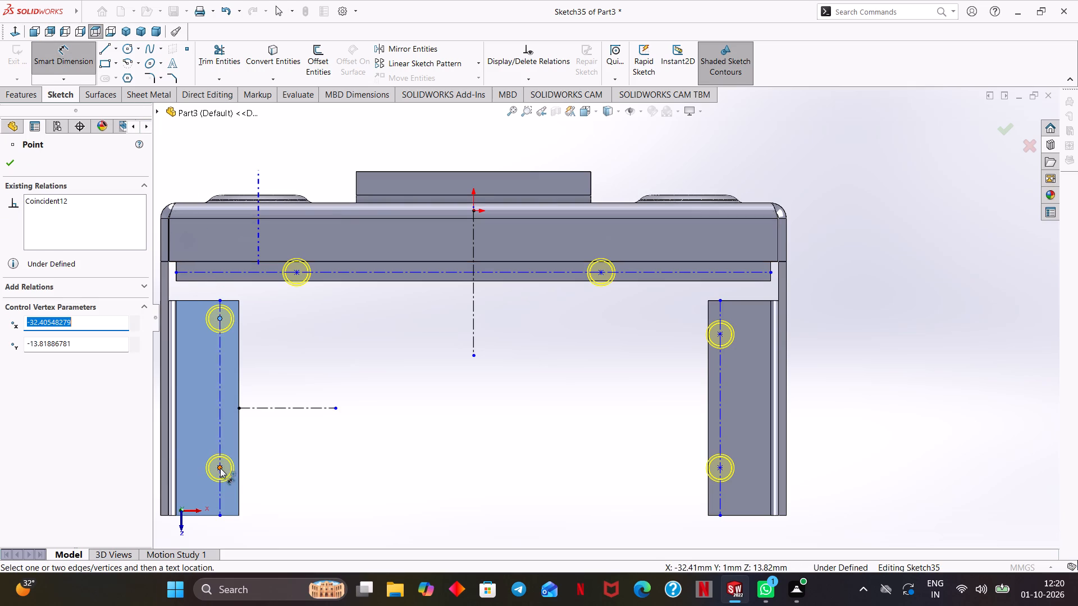
{"action": "left_click", "coordinate": [220, 468]}
{"action": "left_click", "coordinate": [288, 451]}
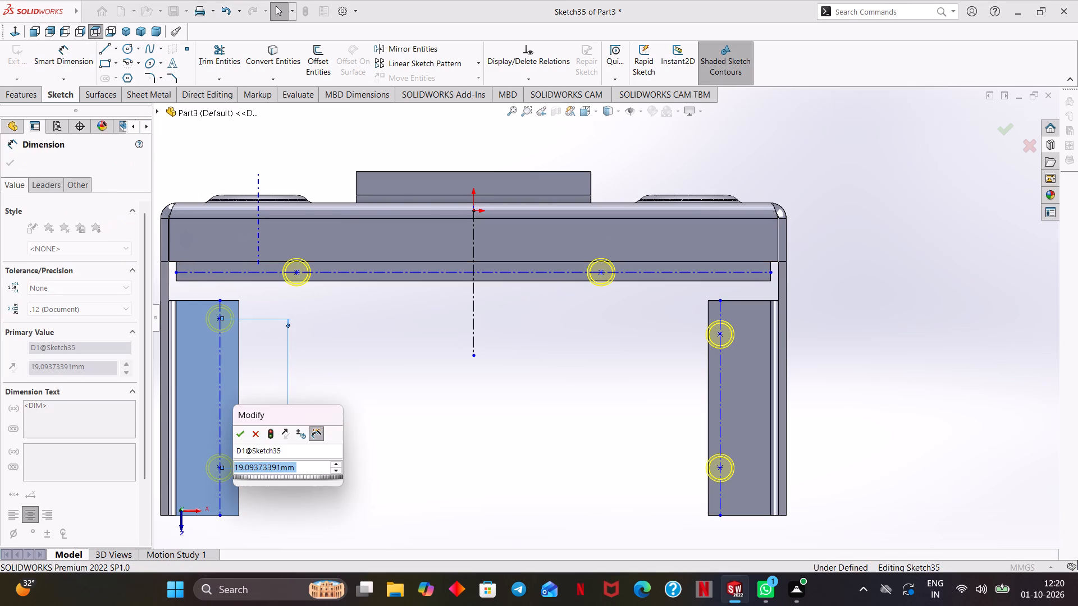
{"action": "type", "text": "12.5"}
{"action": "key", "text": "Return"}
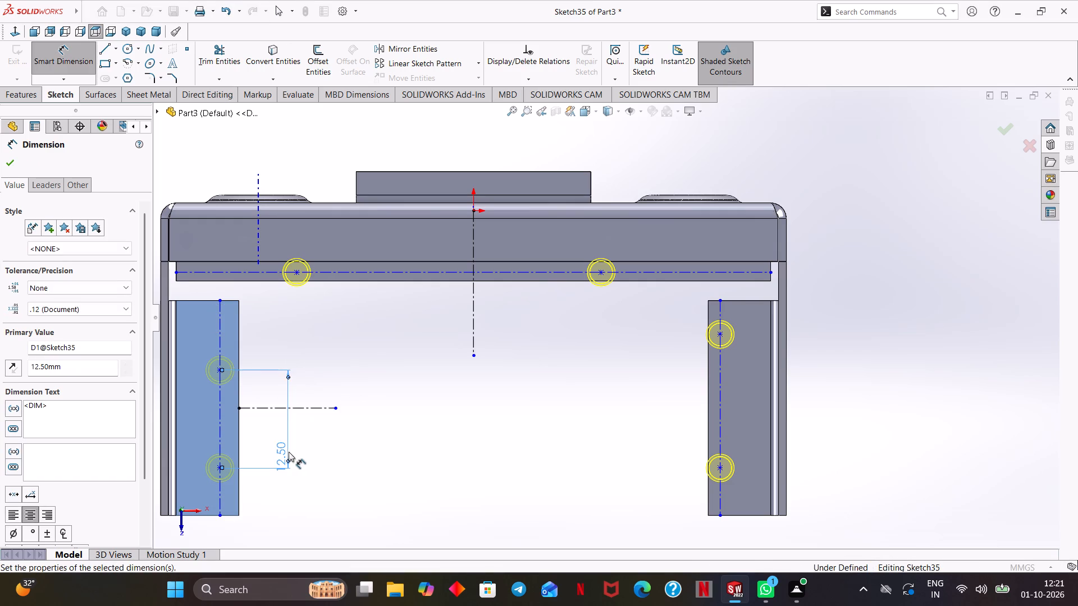
{"action": "left_click_drag", "start_coordinate": [279, 456], "coordinate": [278, 447]}
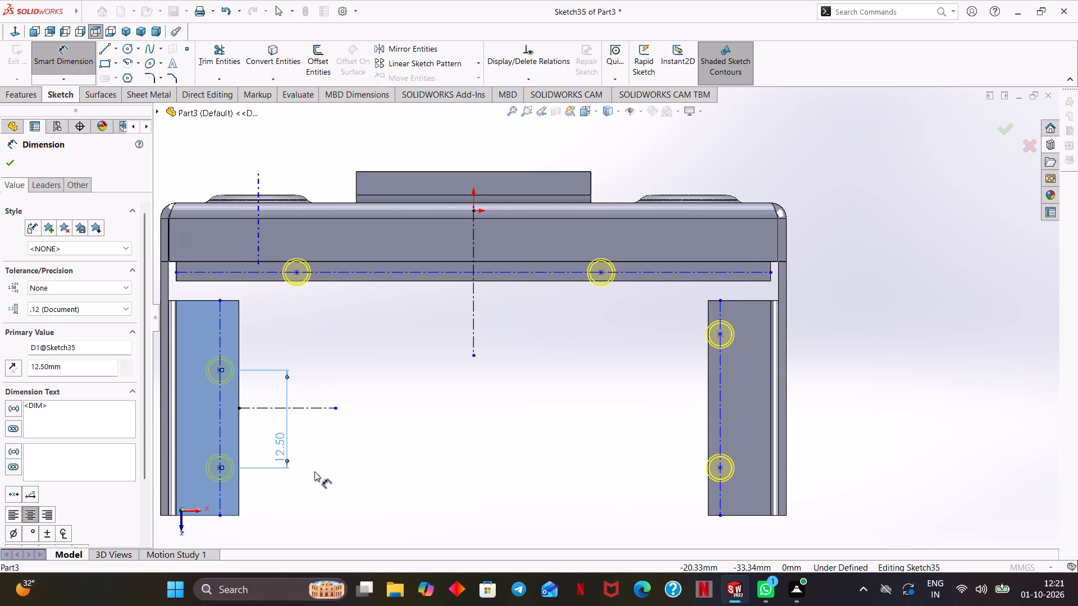
{"action": "middle_click_drag", "start_coordinate": [314, 471], "coordinate": [442, 435], "text": "ctrl"}
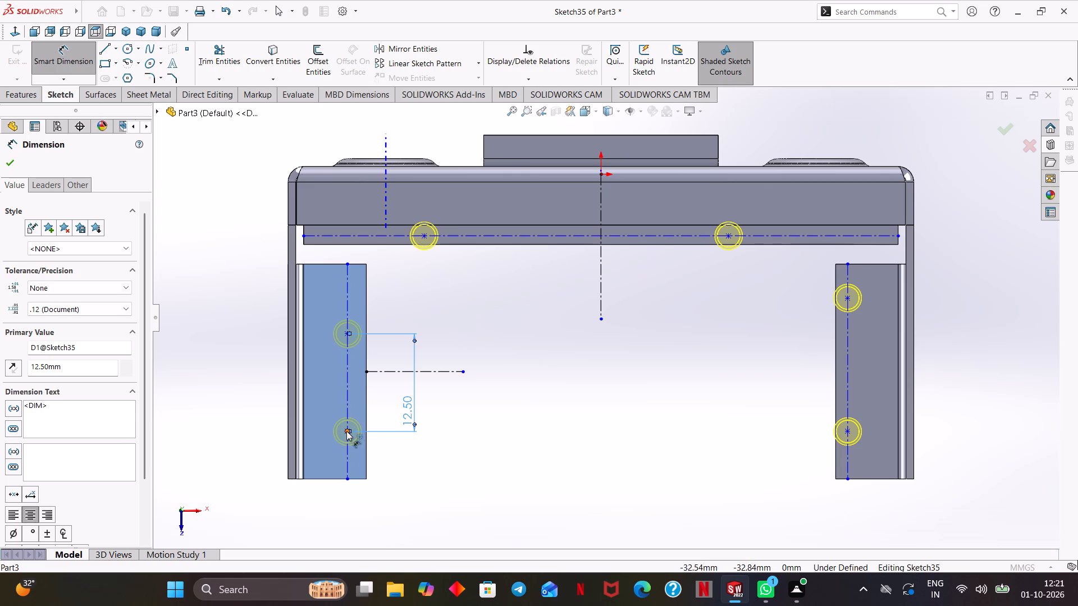
Dimension the left foot's lower hole point 6 mm horizontally from the bracket's left outer edge, with the text below the foot.
{"action": "left_click", "coordinate": [346, 431]}
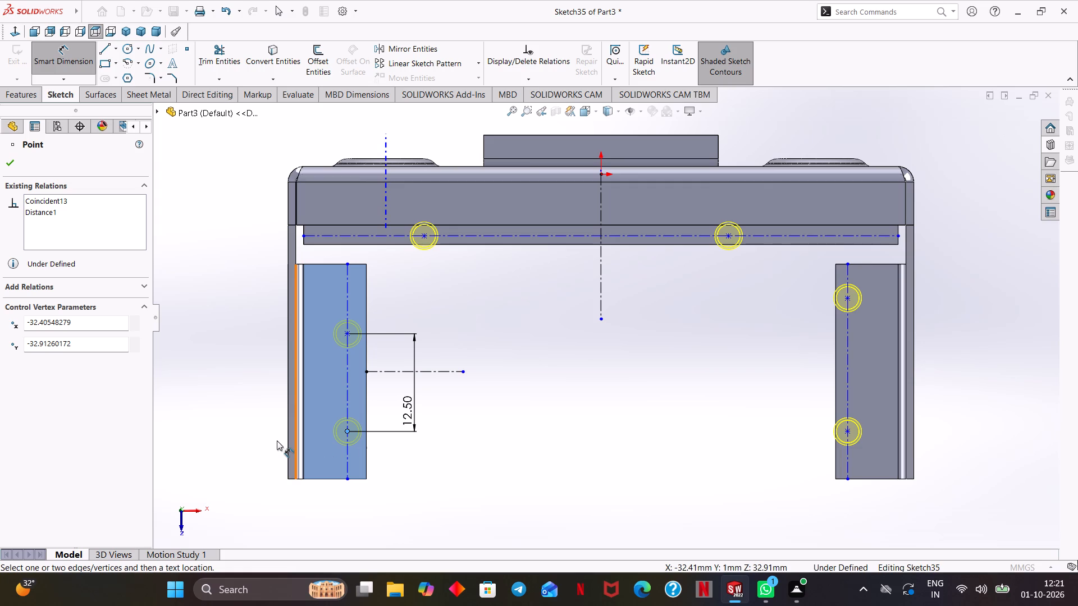
{"action": "left_click", "coordinate": [287, 453]}
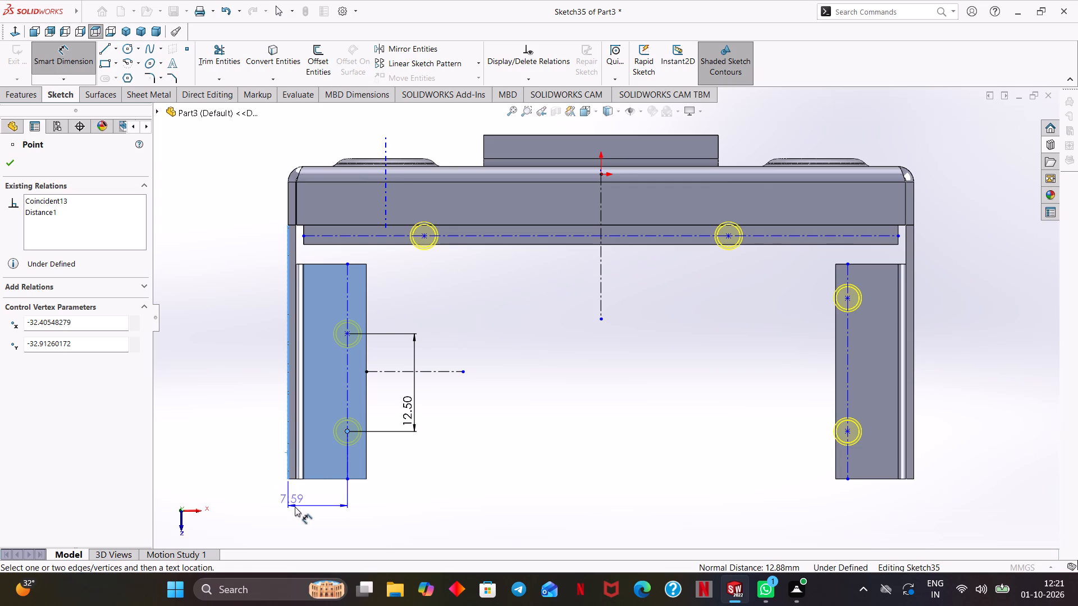
{"action": "left_click", "coordinate": [308, 503]}
{"action": "key", "text": "6"}
{"action": "key", "text": "Return"}
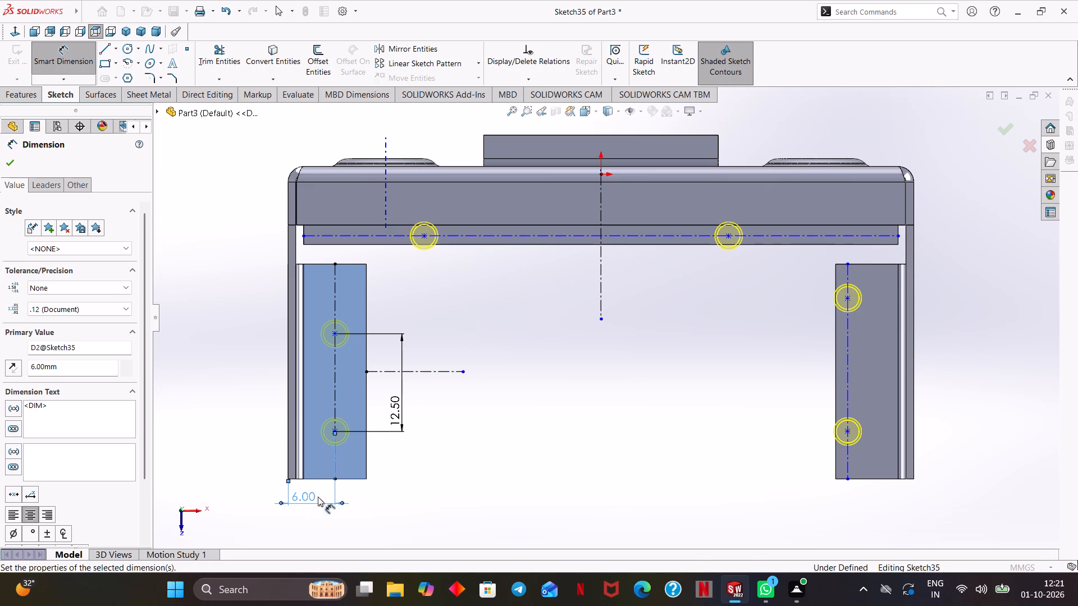
Dimension the vertical spacing between the right foot's two hole points to 12.5 mm, with the text on the flange's inner side.
{"action": "left_click", "coordinate": [848, 296]}
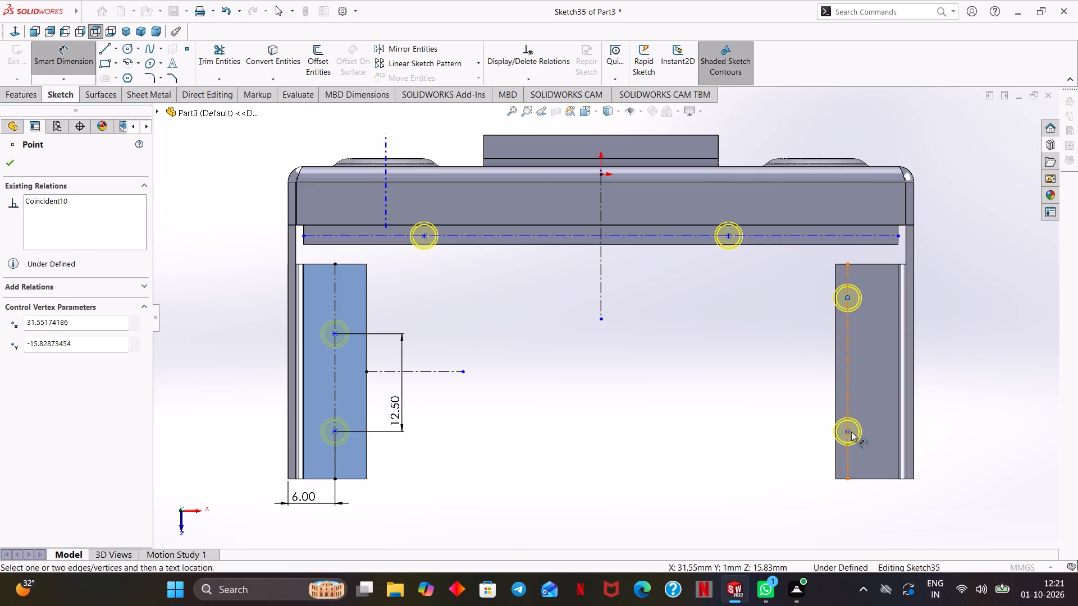
{"action": "left_click", "coordinate": [850, 430]}
{"action": "left_click", "coordinate": [803, 385]}
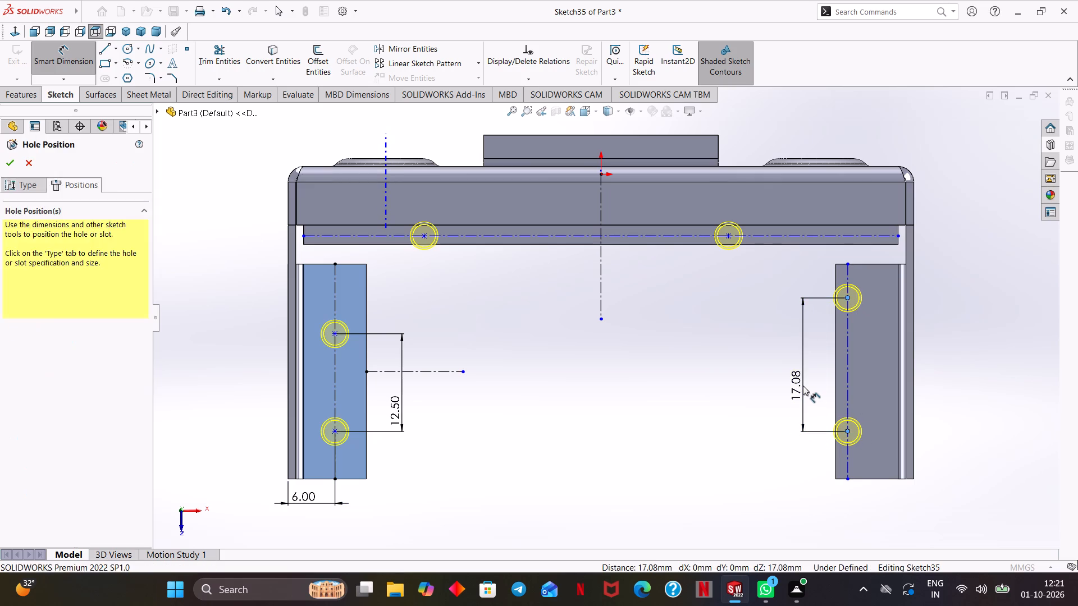
{"action": "type", "text": "12.5"}
{"action": "key", "text": "Return"}
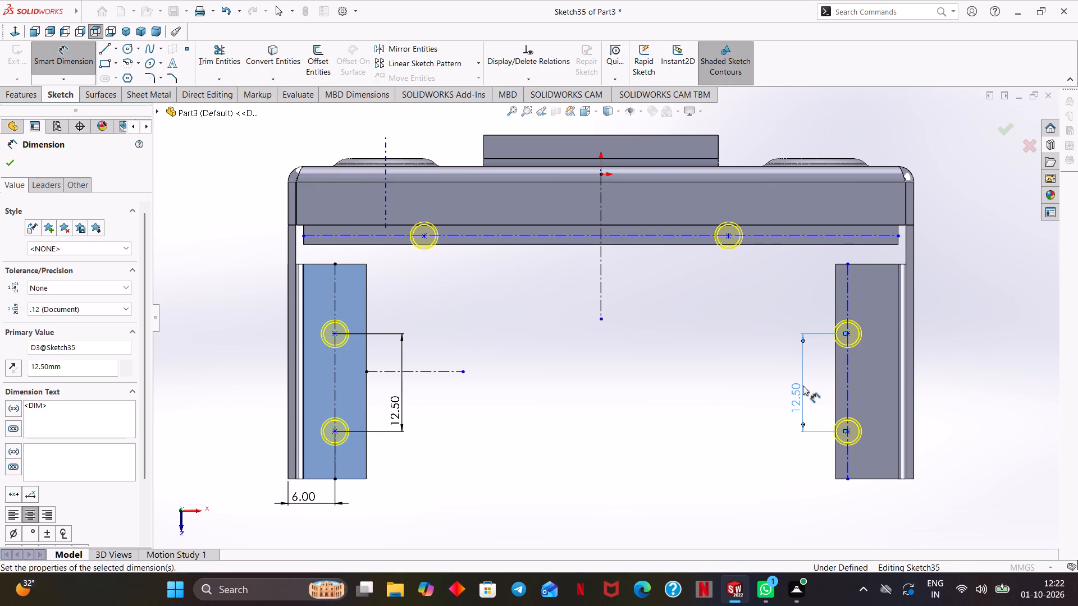
Dimension the right foot's vertical centerline 6 mm from the bracket's right outer edge, with the text below the foot.
{"action": "left_click", "coordinate": [848, 364]}
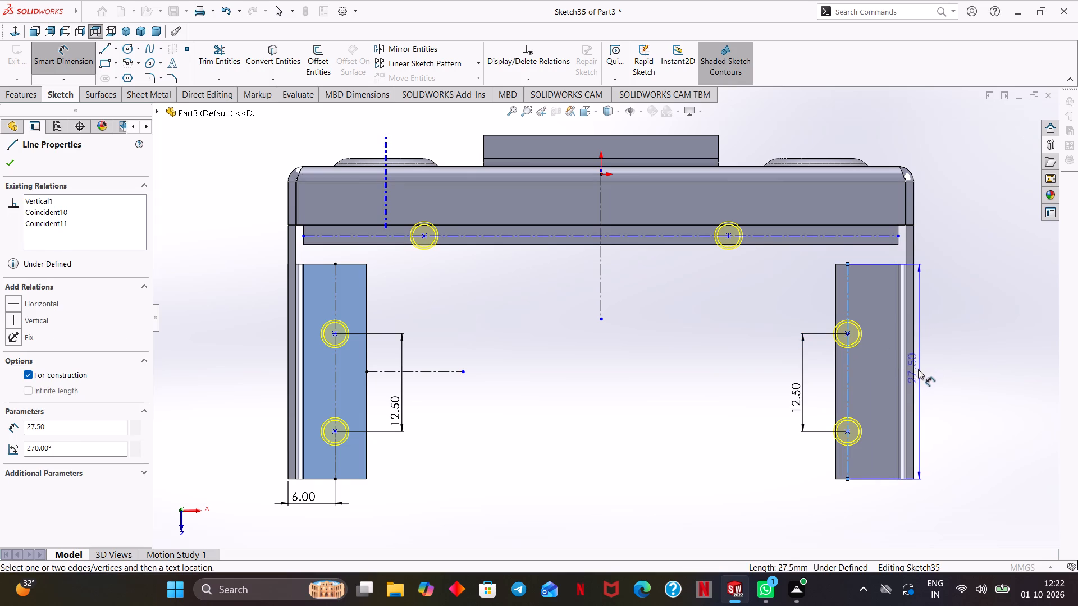
{"action": "left_click", "coordinate": [914, 372]}
{"action": "left_click", "coordinate": [892, 515]}
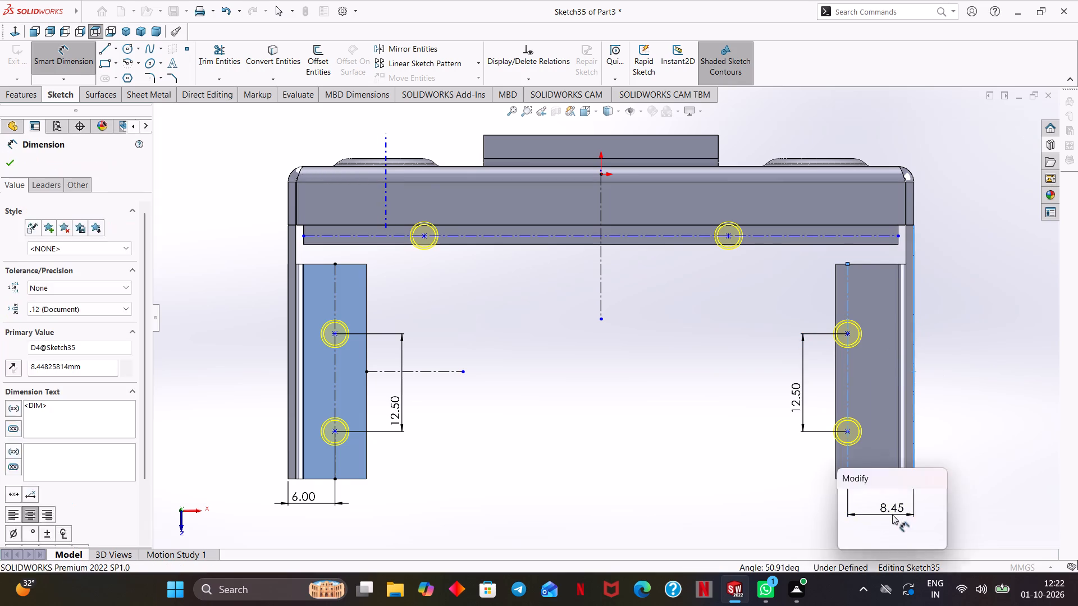
{"action": "key", "text": "6"}
{"action": "key", "text": "Return"}
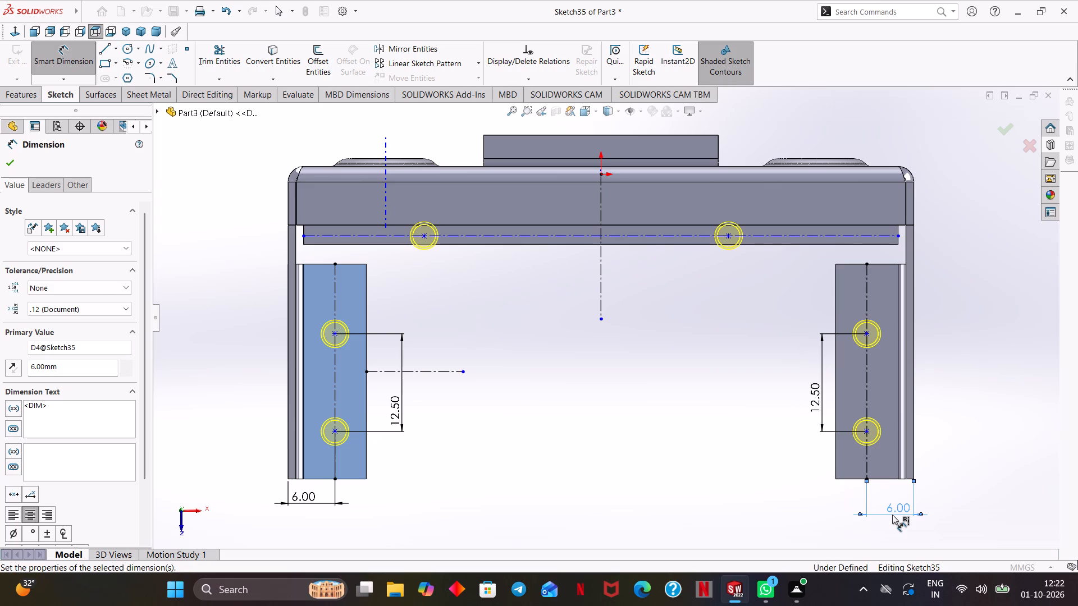
Dimension the horizontal spacing between the two hole points on the long horizontal centerline to 35 mm, with the text beneath the strip.
{"action": "left_click", "coordinate": [728, 236]}
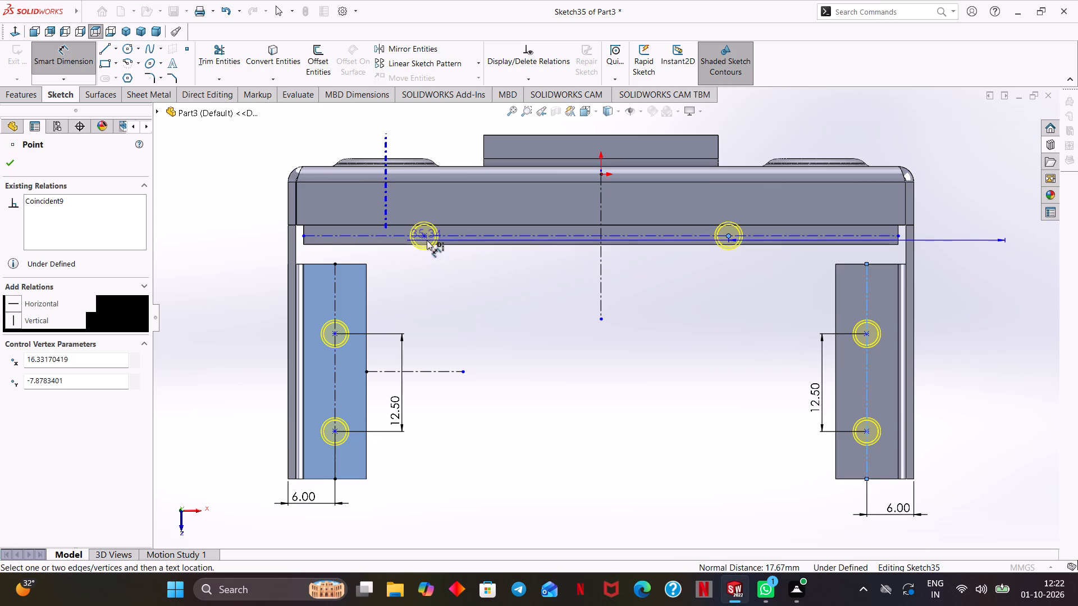
{"action": "left_click", "coordinate": [424, 234]}
{"action": "left_click", "coordinate": [541, 282]}
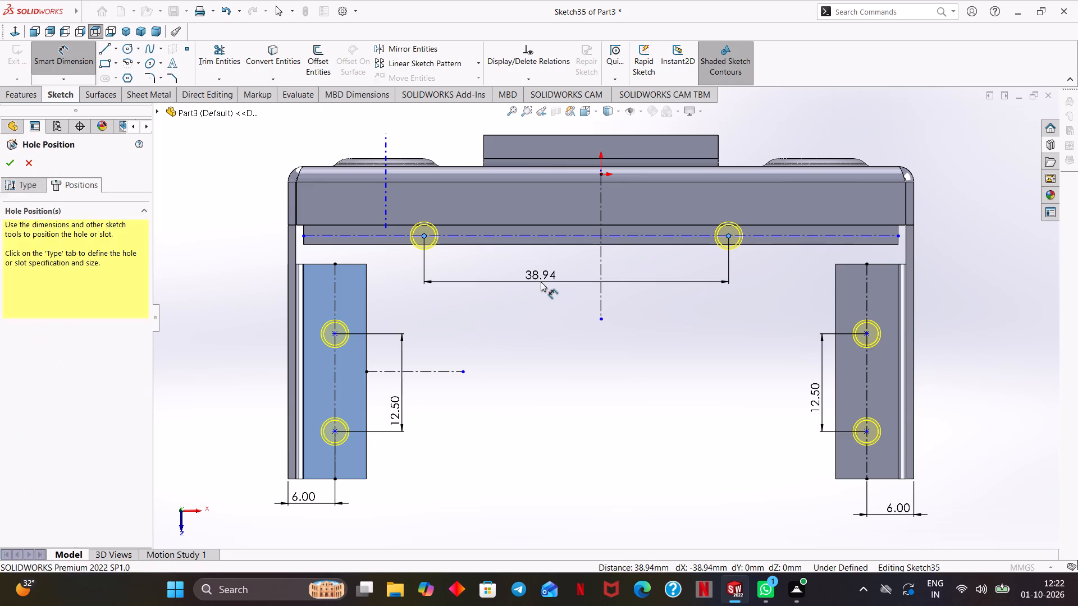
{"action": "type", "text": "35"}
{"action": "key", "text": "Return"}
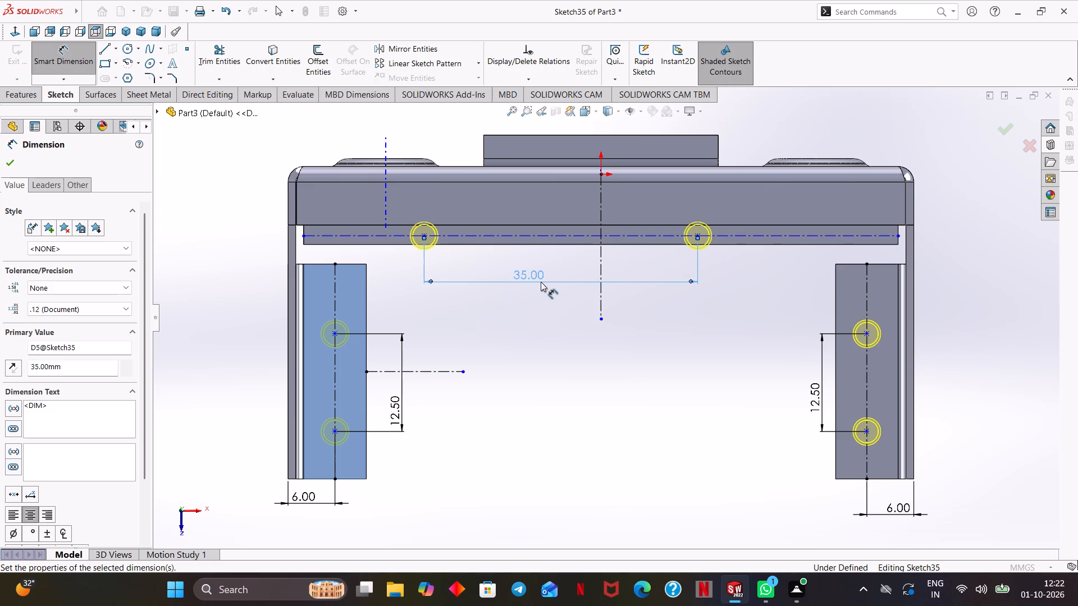
Dimension the long horizontal centerline 6 mm from the bracket's top edge, with the text above the edge, and finish dimensioning.
{"action": "left_click", "coordinate": [578, 235]}
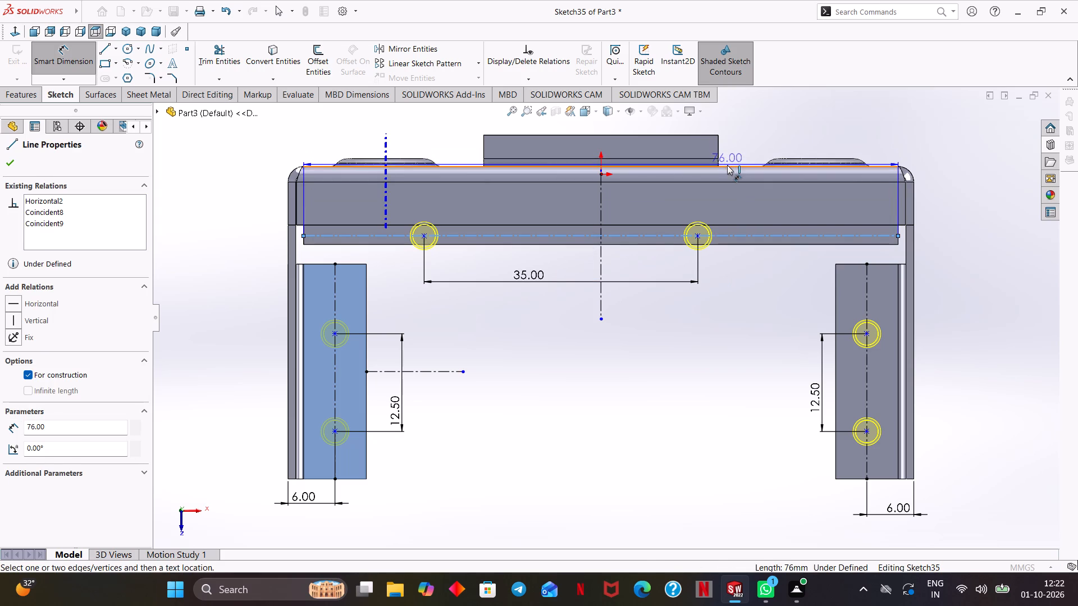
{"action": "left_click", "coordinate": [727, 165]}
{"action": "left_click", "coordinate": [760, 137]}
{"action": "key", "text": "6"}
{"action": "key", "text": "Return"}
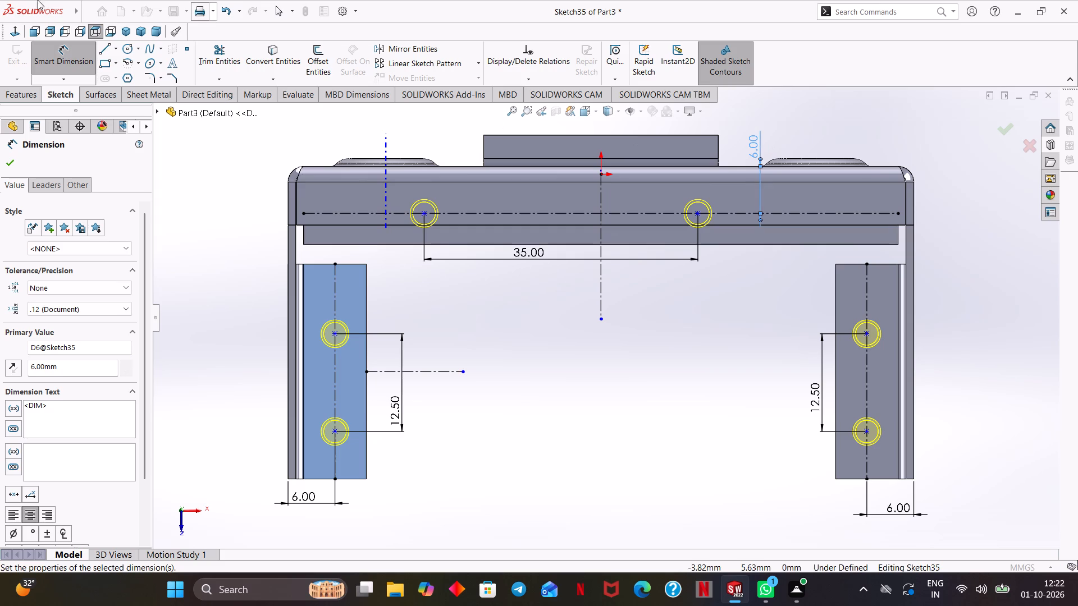
{"action": "left_click", "coordinate": [8, 161]}
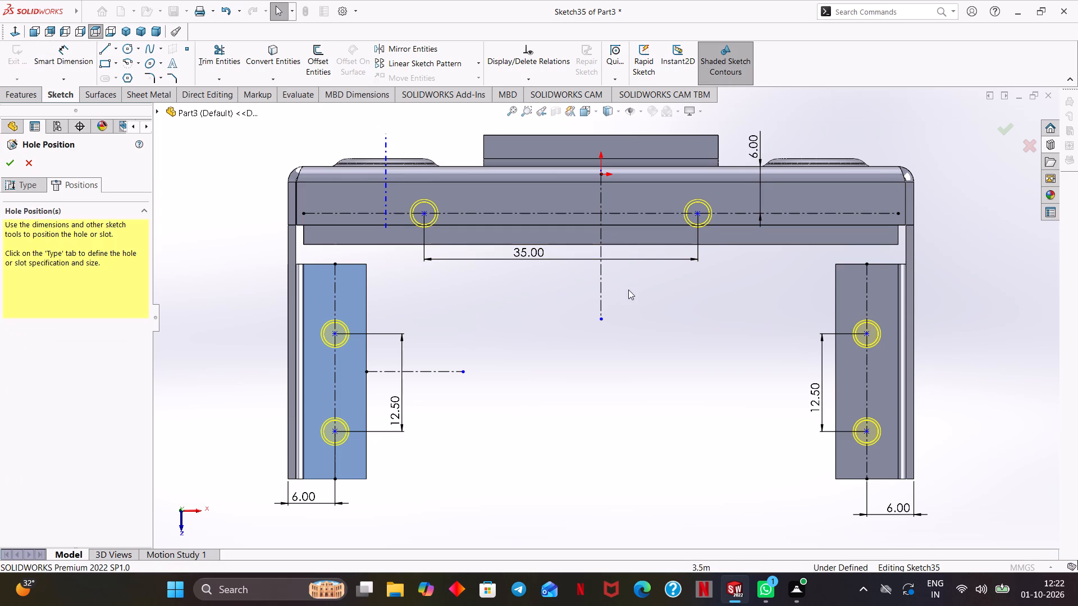
Make the two hole points on the horizontal centerline symmetric about the vertical centerline through the origin.
{"action": "left_click", "coordinate": [700, 213], "text": "shift"}
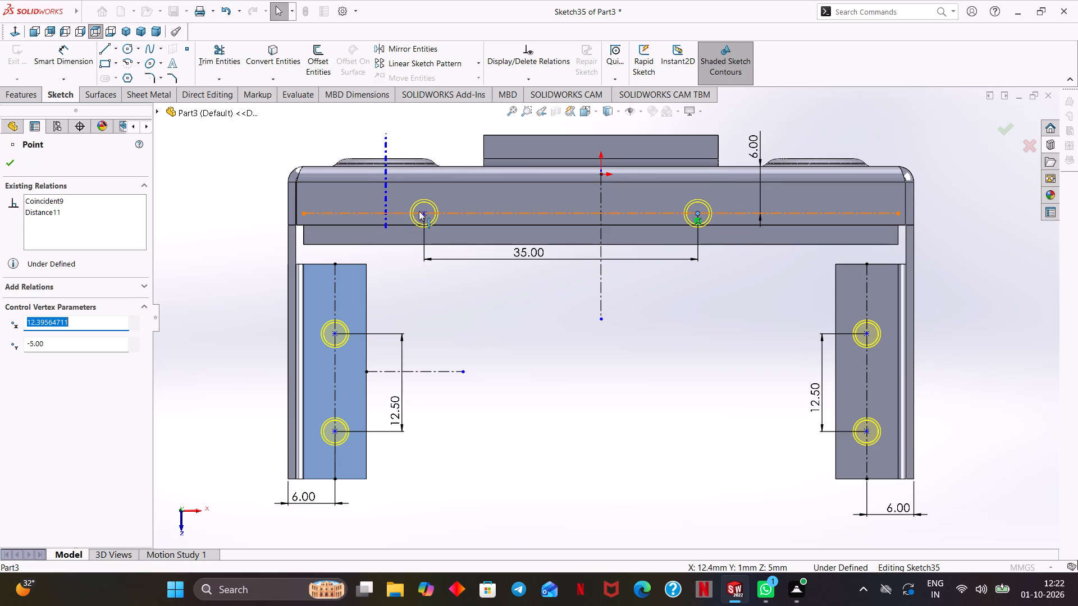
{"action": "left_click", "coordinate": [423, 212], "text": "shift"}
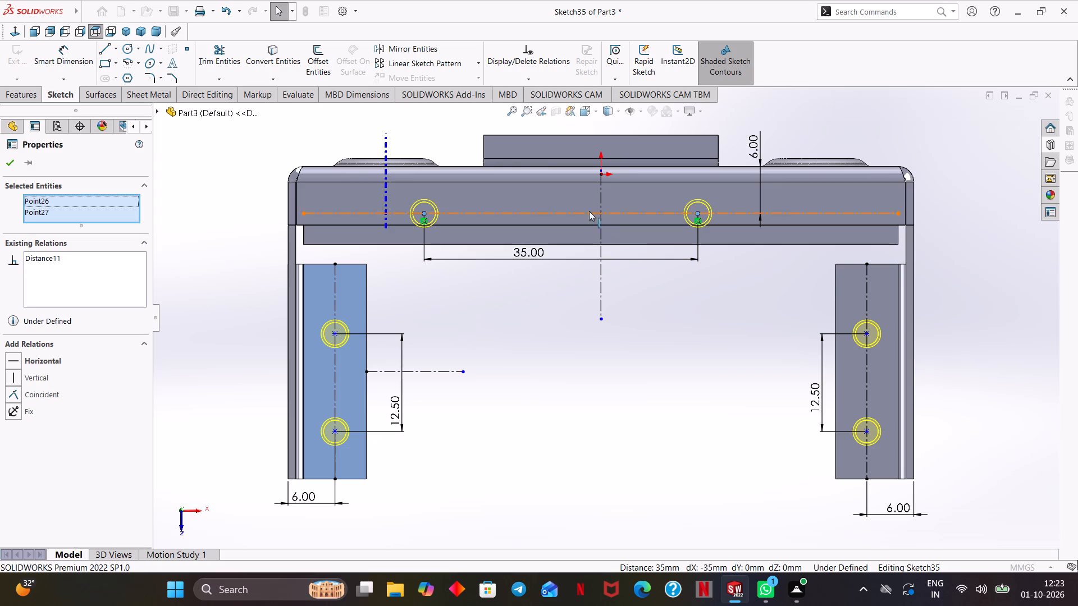
{"action": "left_click", "coordinate": [599, 281], "text": "shift"}
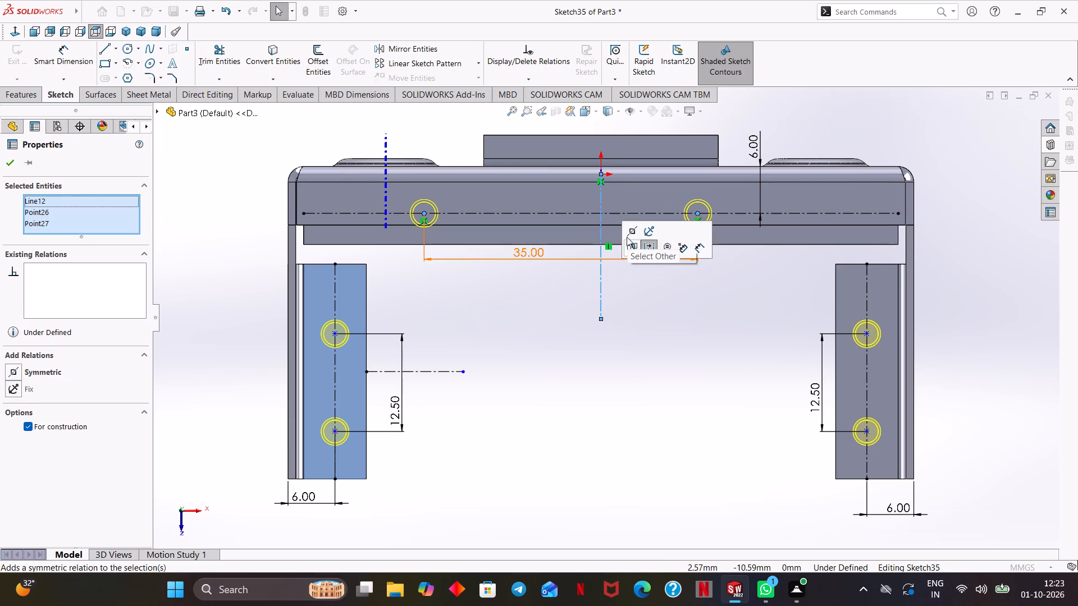
{"action": "left_click", "coordinate": [628, 231]}
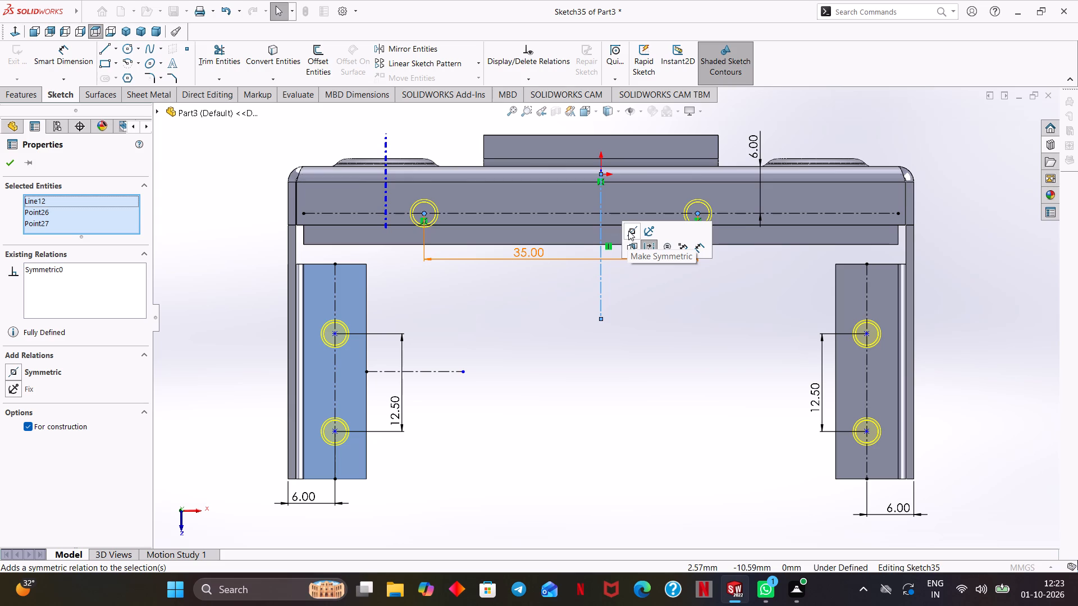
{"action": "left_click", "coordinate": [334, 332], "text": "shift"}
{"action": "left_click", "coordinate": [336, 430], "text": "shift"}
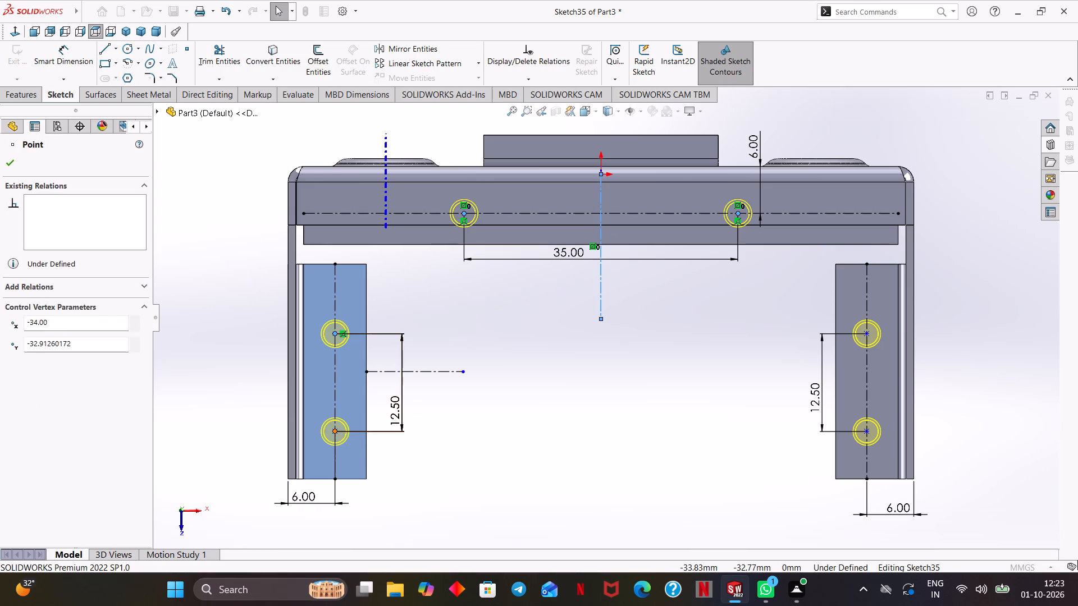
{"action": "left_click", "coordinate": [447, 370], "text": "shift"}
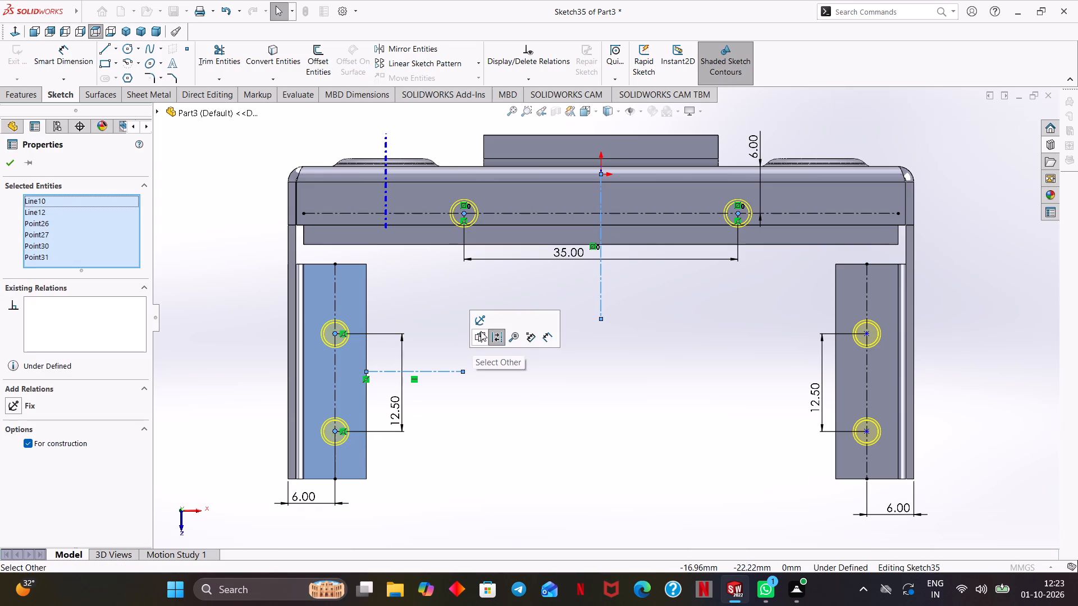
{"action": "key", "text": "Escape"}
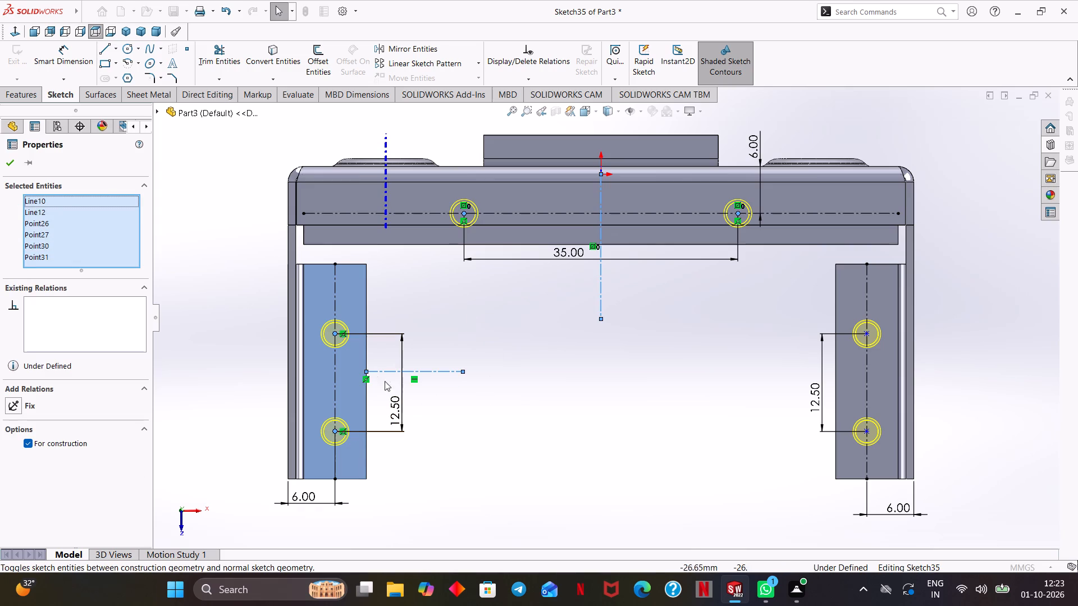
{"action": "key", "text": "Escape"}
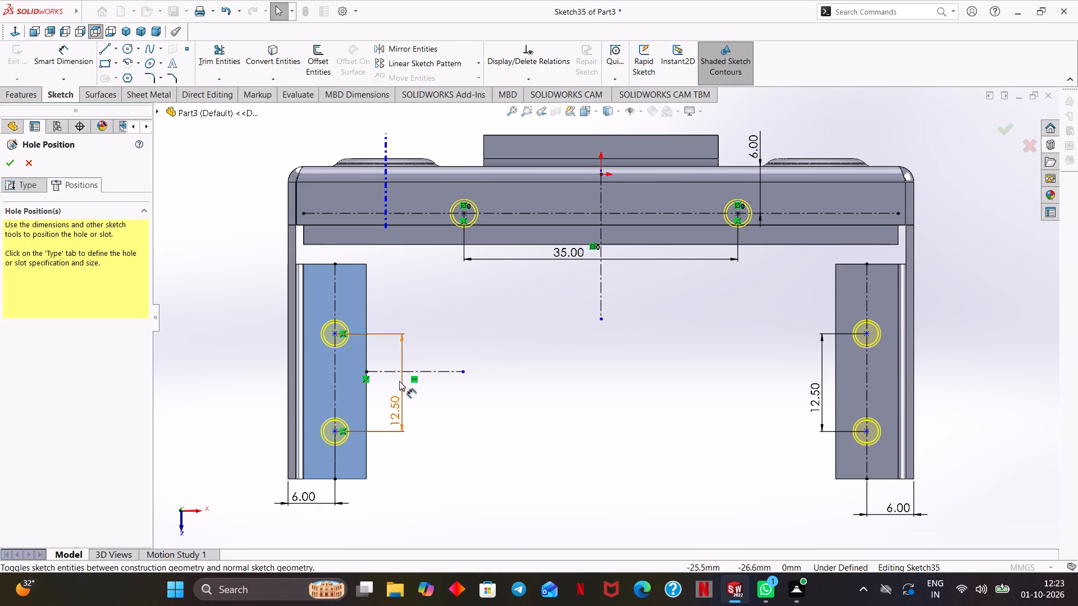
Make the left foot's two hole points symmetric about the short horizontal centerline at the foot's inner edge.
{"action": "left_click", "coordinate": [336, 332], "text": "shift"}
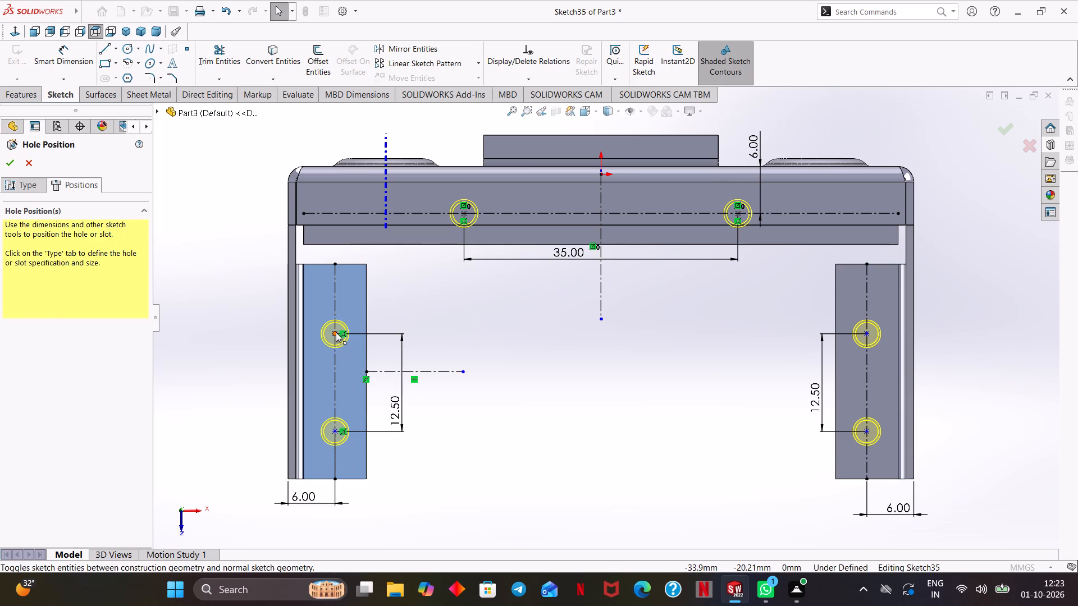
{"action": "left_click", "coordinate": [336, 432], "text": "shift"}
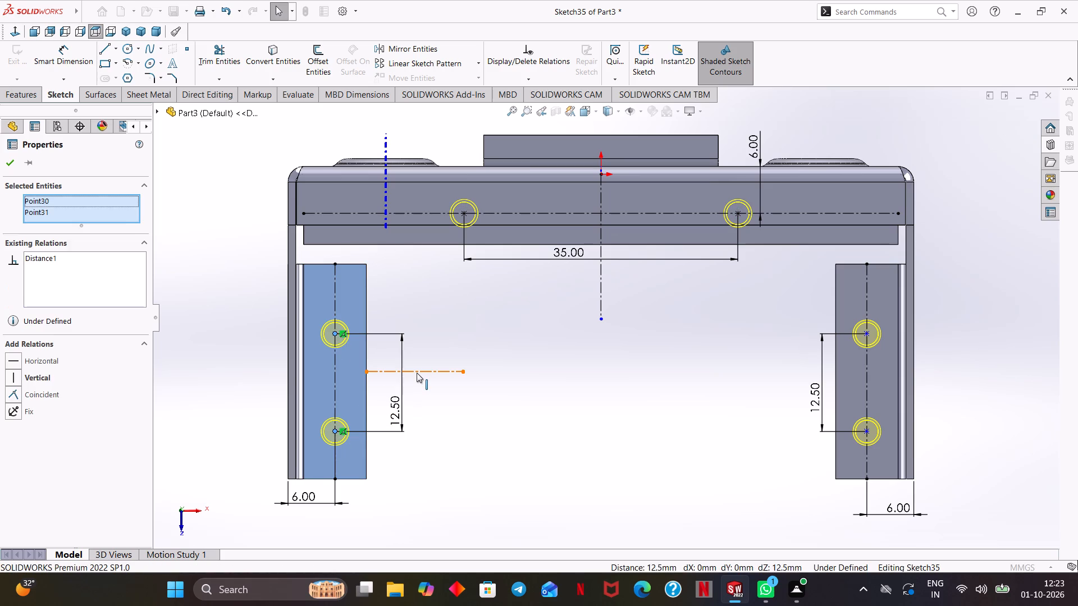
{"action": "left_click", "coordinate": [417, 373], "text": "shift"}
{"action": "left_click", "coordinate": [449, 325]}
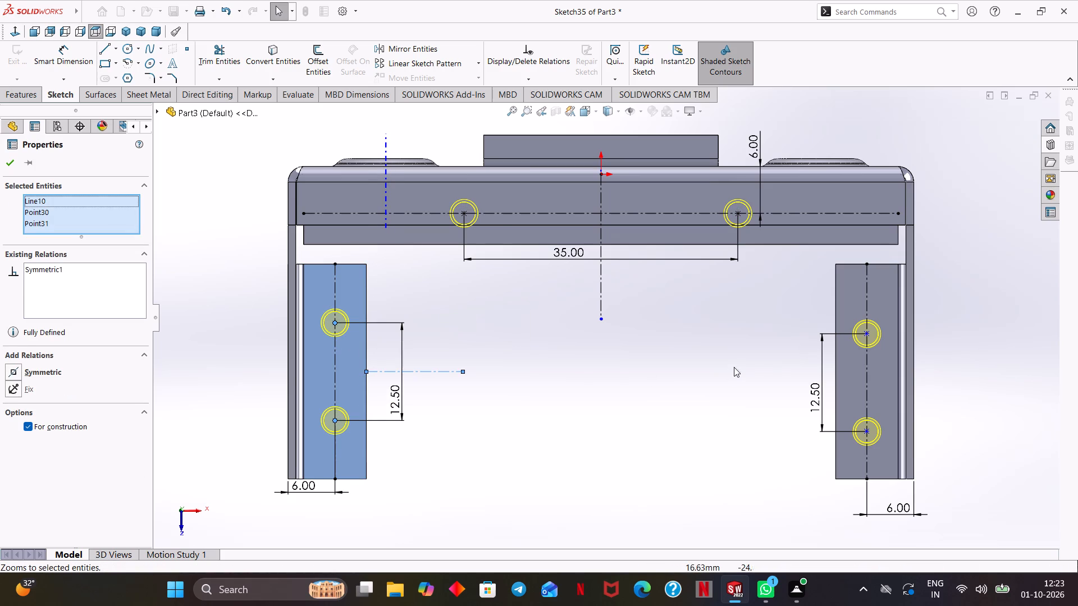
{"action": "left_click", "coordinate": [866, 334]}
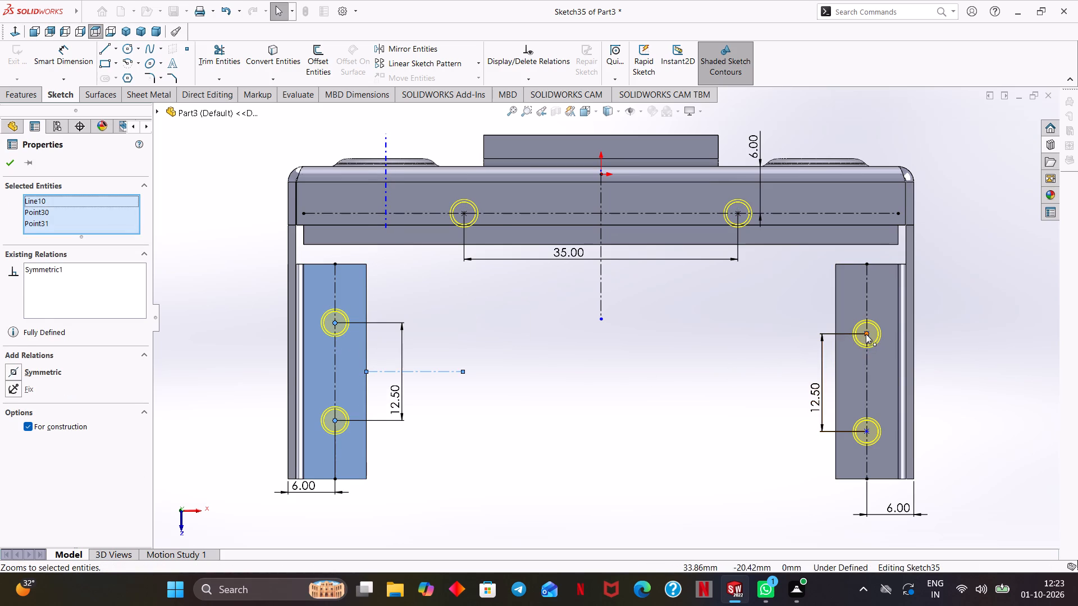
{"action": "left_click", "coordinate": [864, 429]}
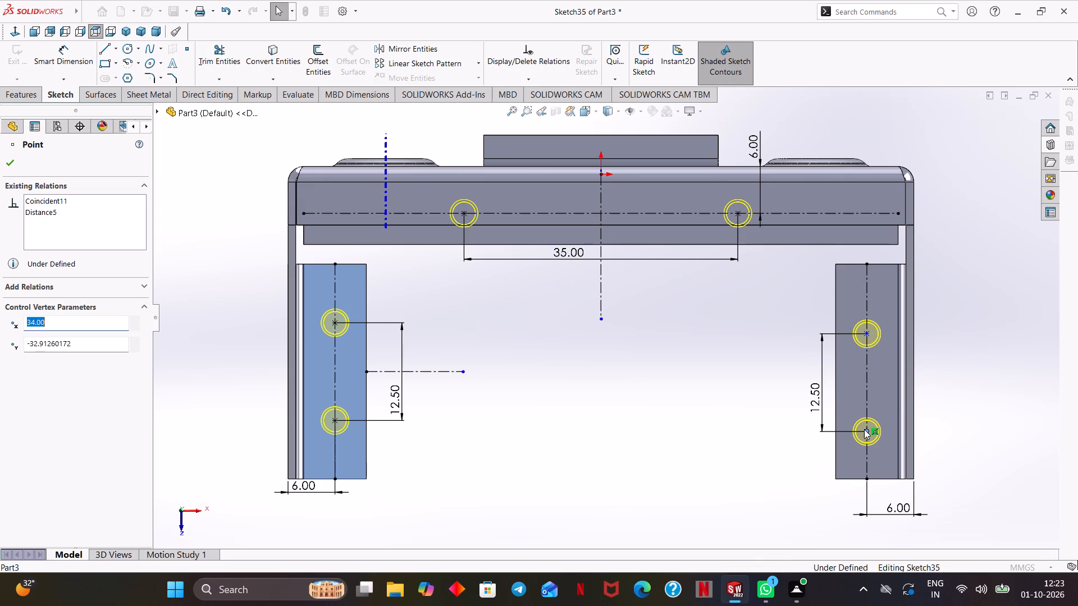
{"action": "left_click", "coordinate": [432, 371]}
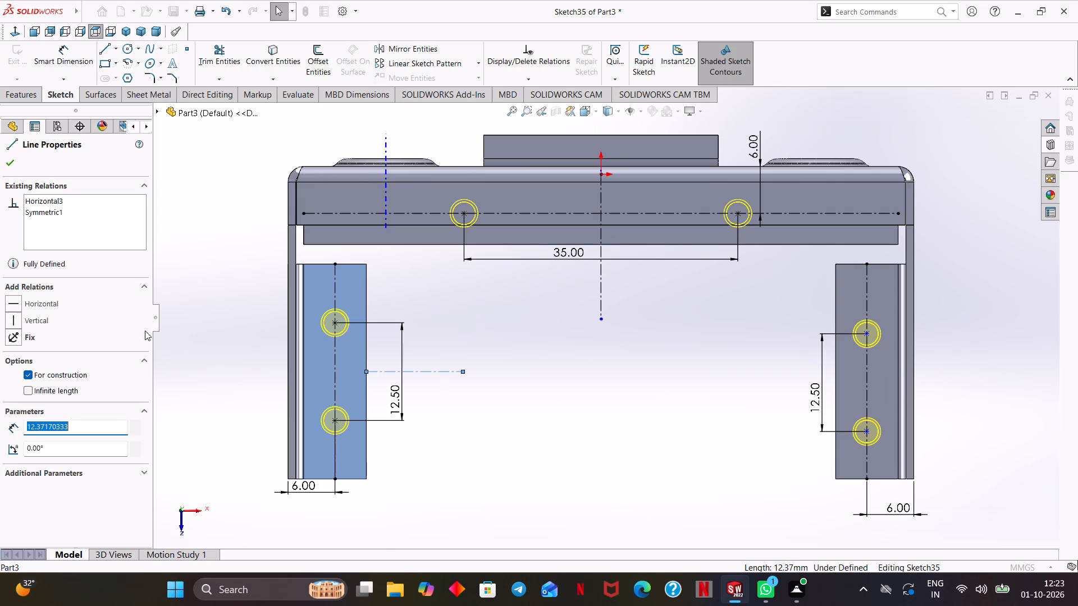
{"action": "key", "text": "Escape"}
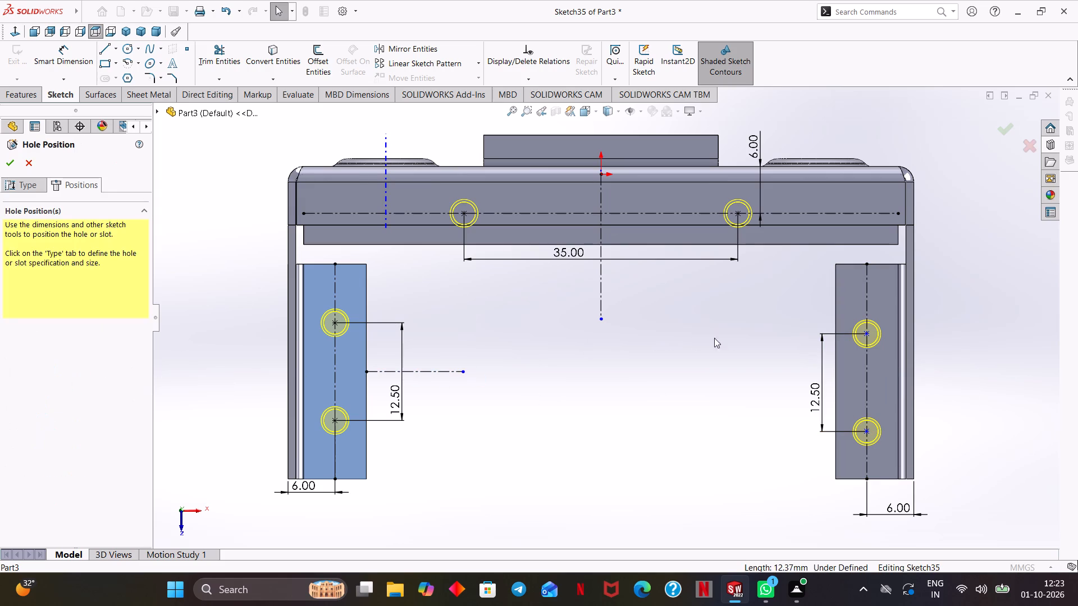
Make the right foot's two hole points symmetric about the short horizontal centerline beside the left foot.
{"action": "left_click", "coordinate": [867, 335], "text": "shift"}
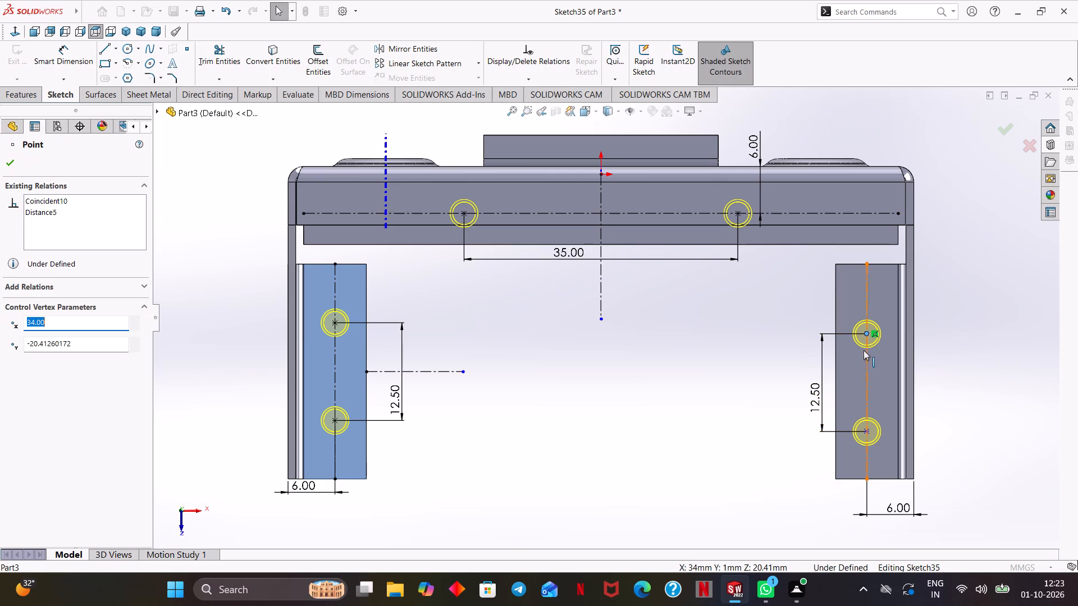
{"action": "left_click", "coordinate": [865, 430], "text": "shift"}
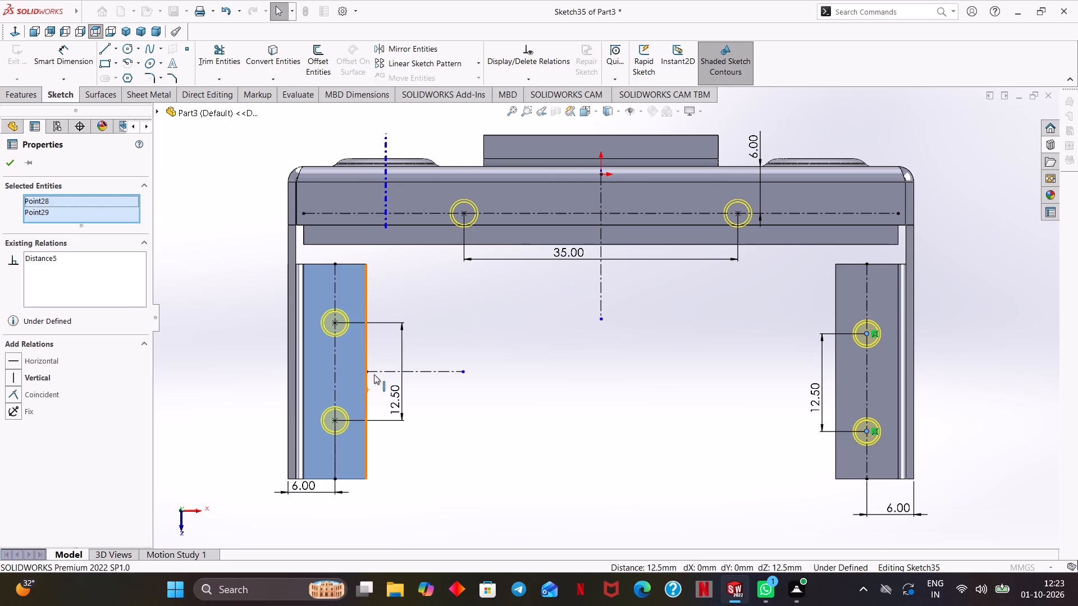
{"action": "left_click", "coordinate": [421, 371], "text": "shift"}
{"action": "left_click", "coordinate": [454, 323]}
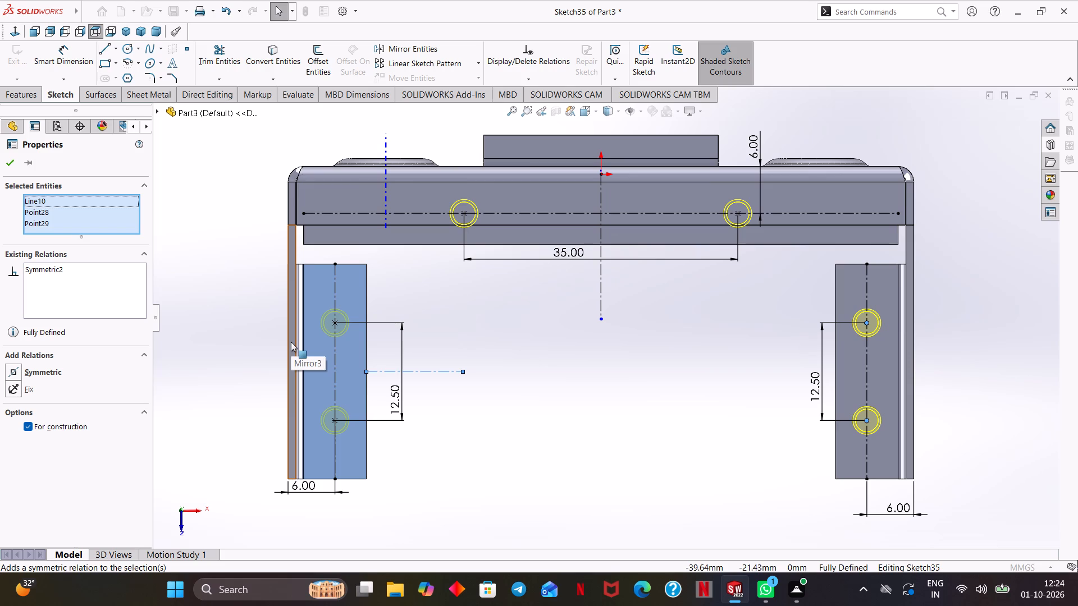
{"action": "left_click", "coordinate": [8, 172]}
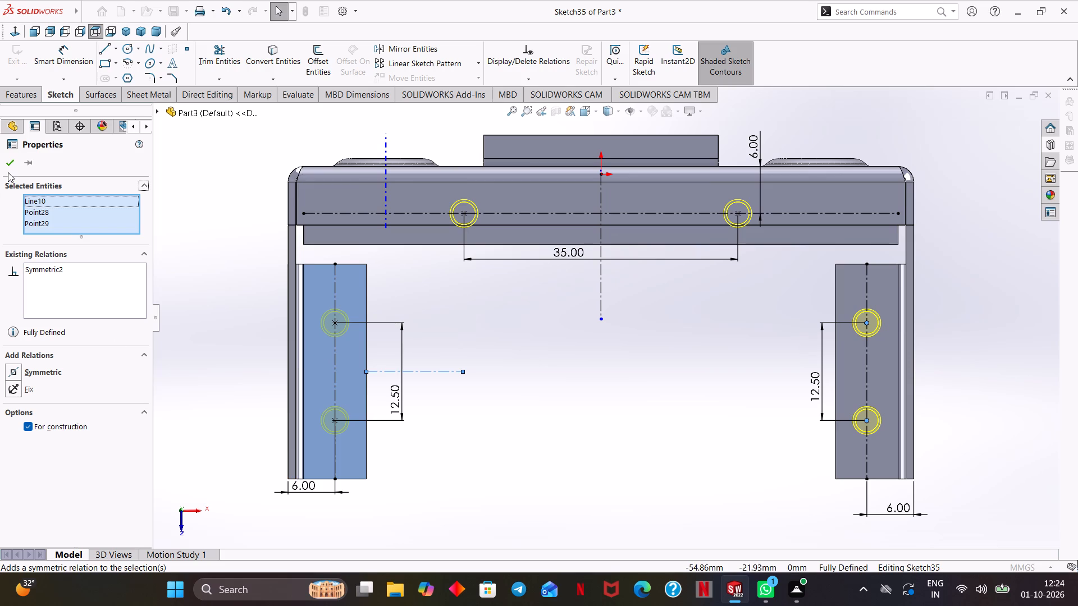
{"action": "left_click", "coordinate": [5, 162]}
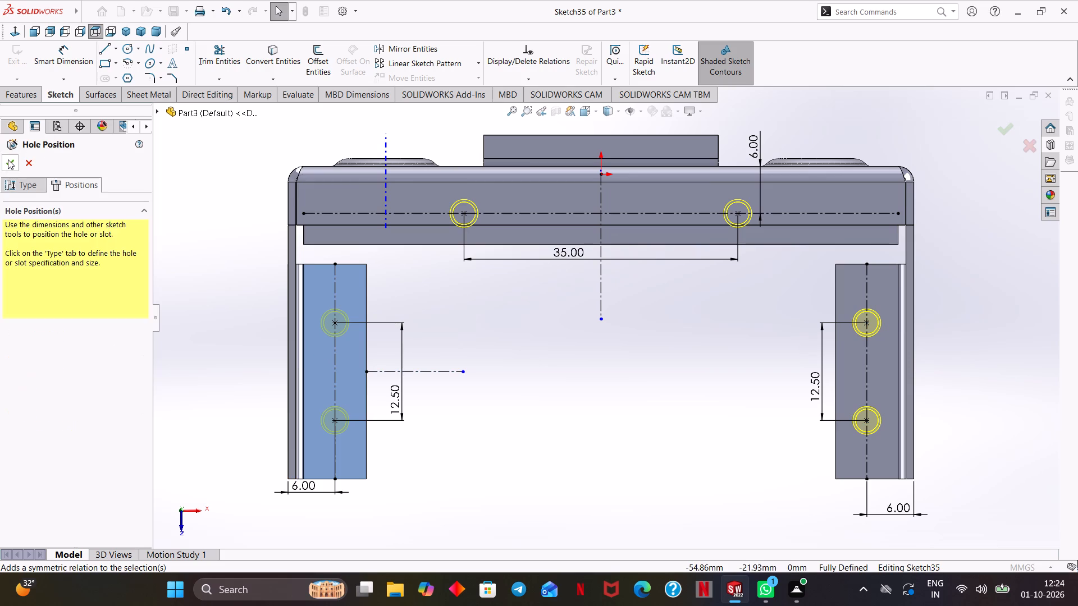
Accept the hole positions to create the six tapped holes in the bracket.
{"action": "left_click", "coordinate": [10, 157]}
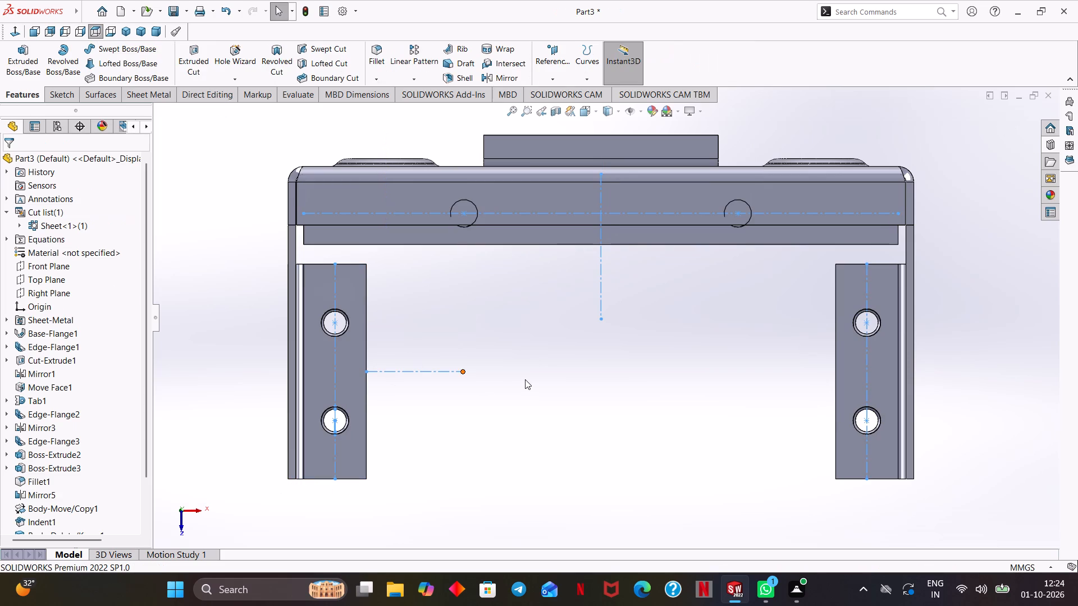
Examine the tapped holes on the bracket's two feet and bottom flange from an isometric view.
{"action": "scroll", "coordinate": [525, 379], "scroll_direction": "up", "scroll_amount": 1}
{"action": "middle_click_drag", "start_coordinate": [525, 379], "coordinate": [536, 371]}
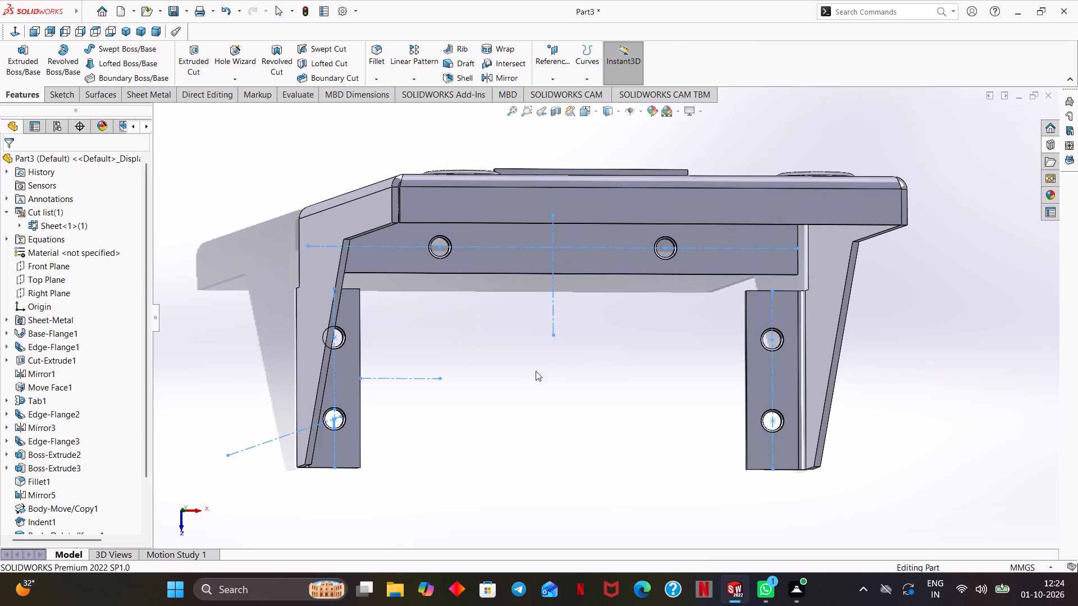
{"action": "key", "text": "ctrl+7"}
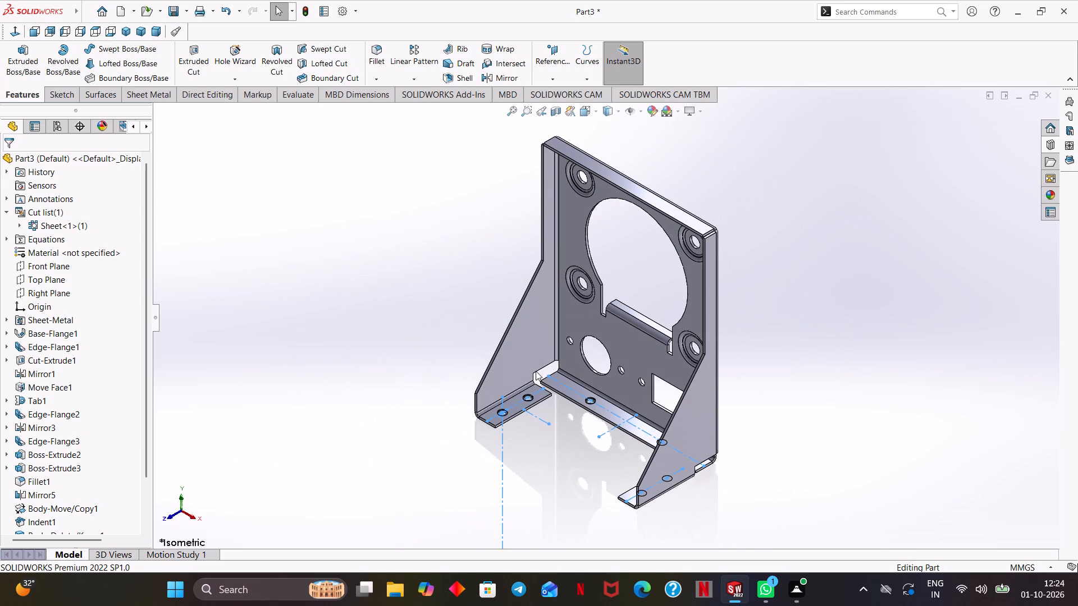
{"action": "left_click", "coordinate": [350, 401]}
{"action": "middle_click_drag", "start_coordinate": [391, 424], "coordinate": [395, 425]}
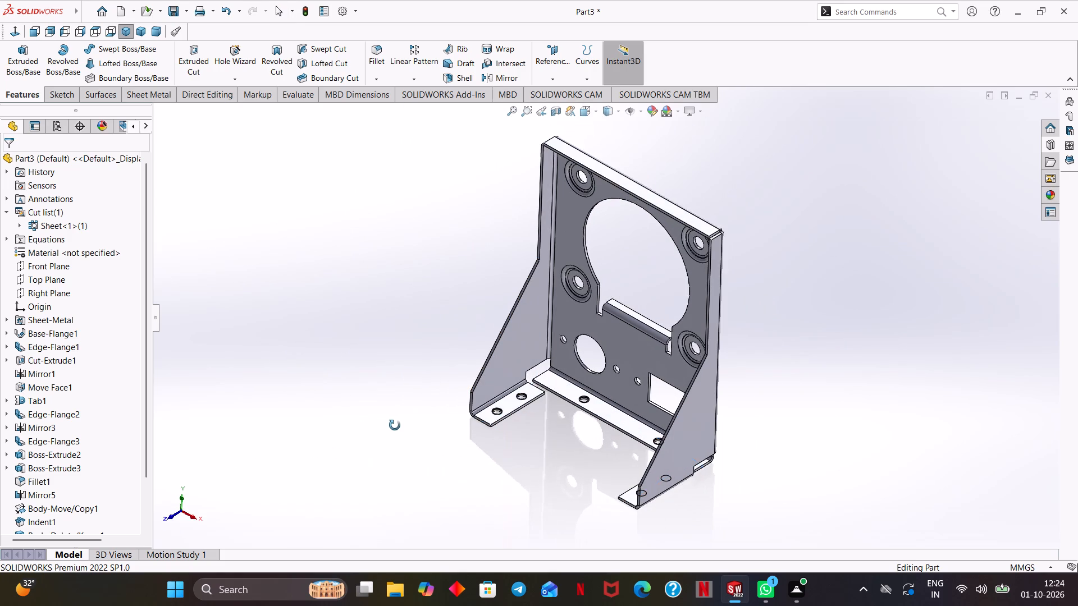
{"action": "middle_click_drag", "start_coordinate": [395, 425], "coordinate": [406, 449]}
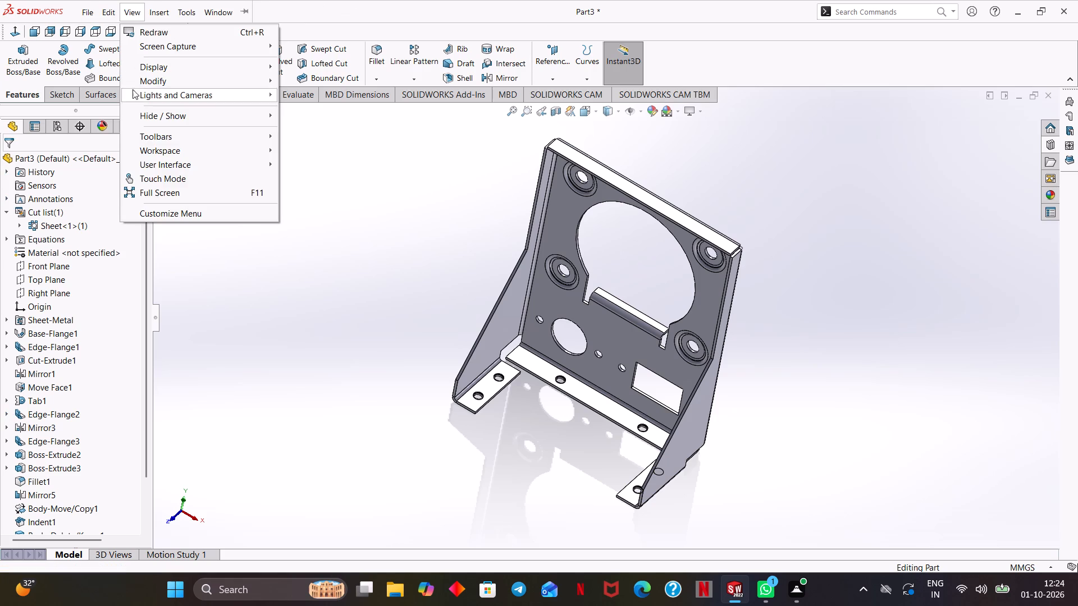
{"action": "left_click", "coordinate": [247, 125]}
{"action": "left_click_drag", "start_coordinate": [293, 134], "coordinate": [327, 164]}
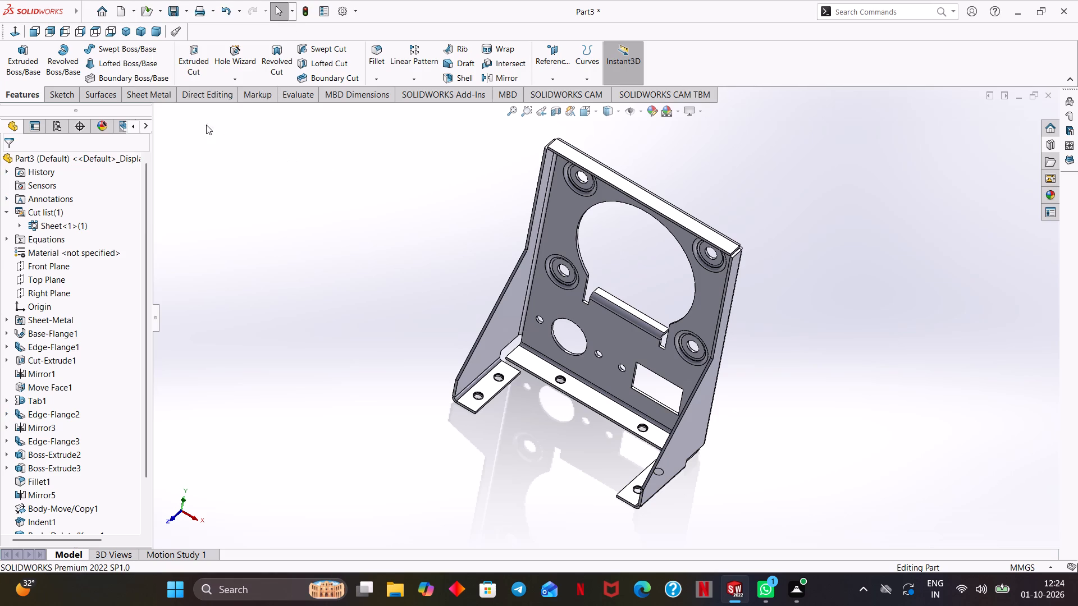
Start a Break-Corner/Corner-Trim feature on the sheet metal bracket.
{"action": "left_click", "coordinate": [153, 98]}
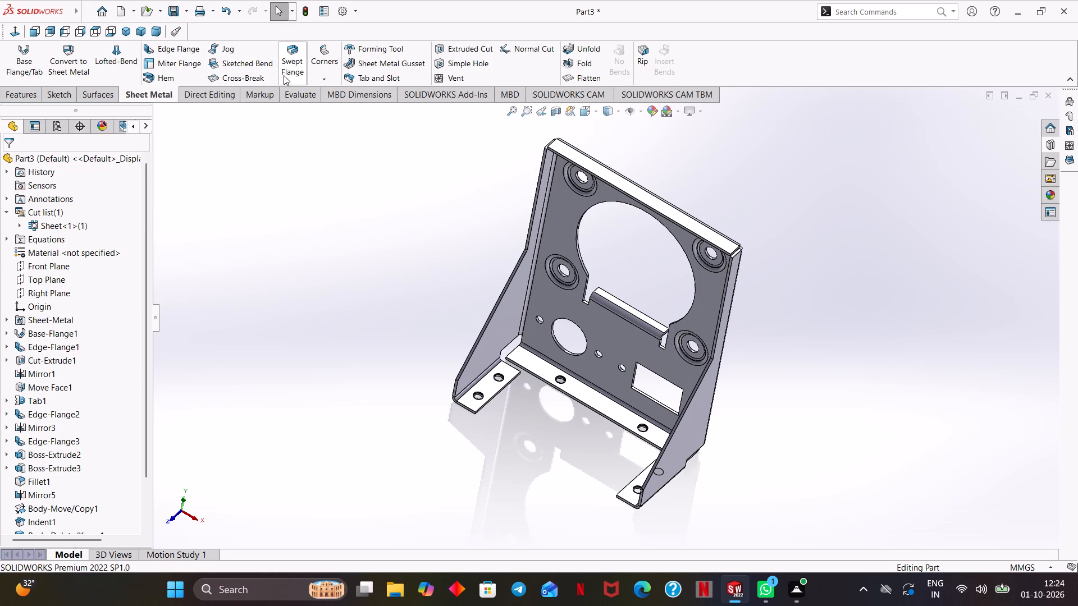
{"action": "left_click_drag", "start_coordinate": [332, 85], "coordinate": [324, 80]}
{"action": "left_click", "coordinate": [324, 80]}
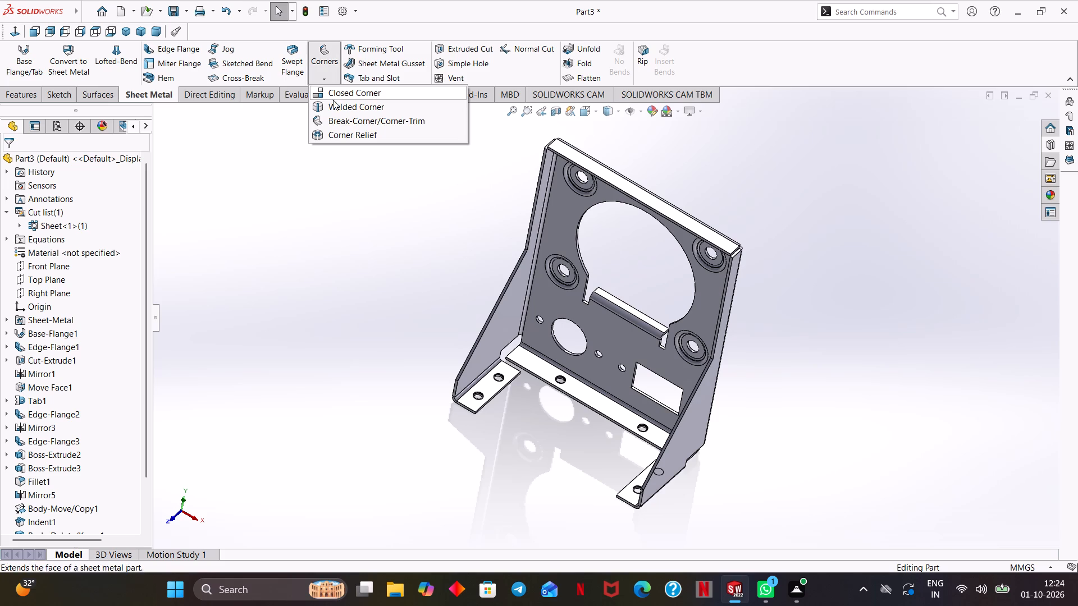
{"action": "left_click", "coordinate": [340, 117]}
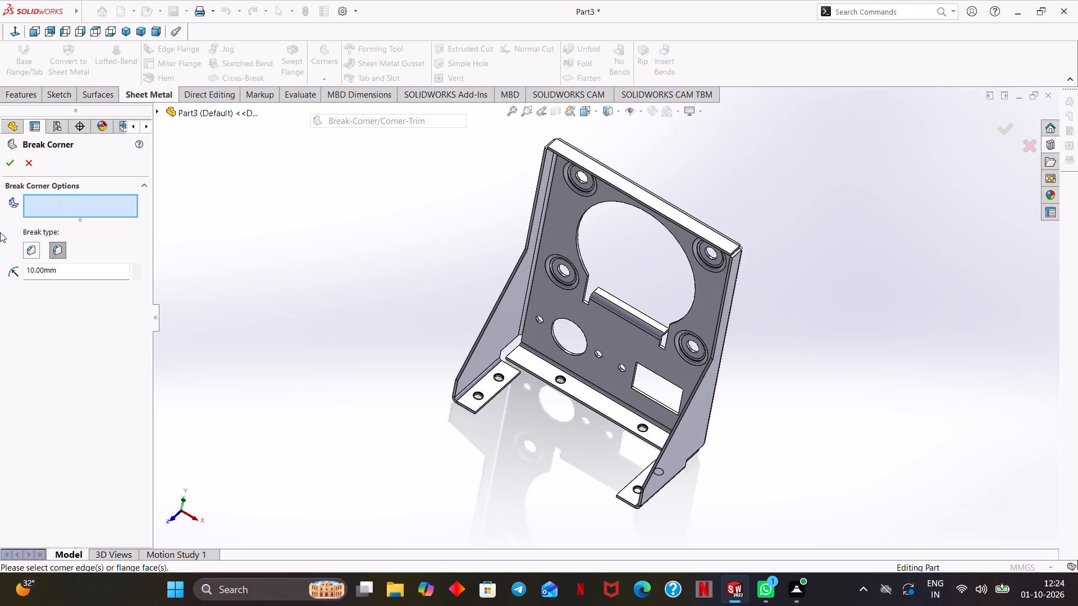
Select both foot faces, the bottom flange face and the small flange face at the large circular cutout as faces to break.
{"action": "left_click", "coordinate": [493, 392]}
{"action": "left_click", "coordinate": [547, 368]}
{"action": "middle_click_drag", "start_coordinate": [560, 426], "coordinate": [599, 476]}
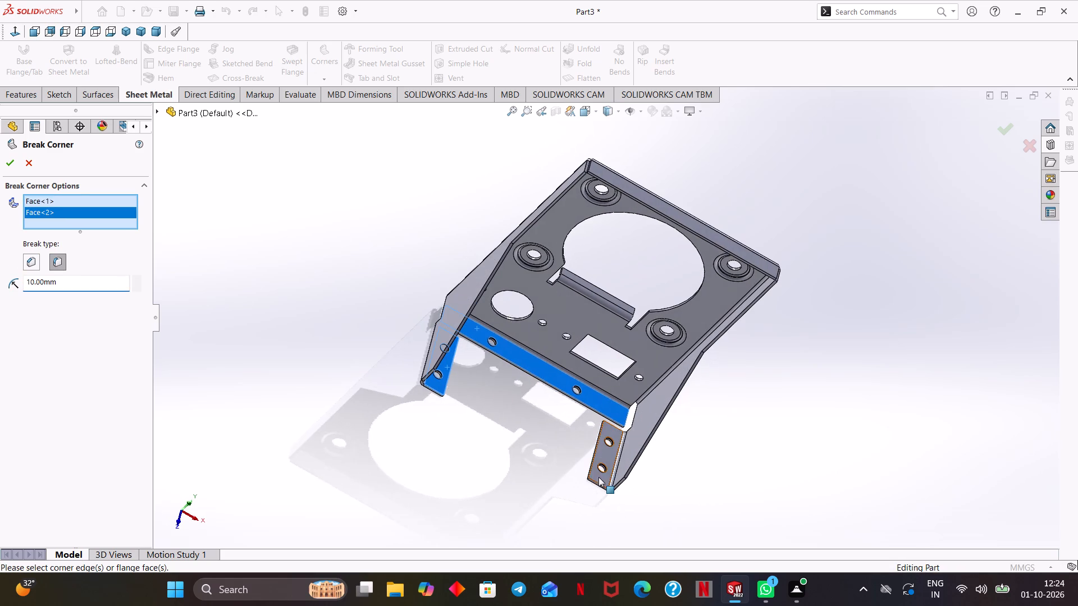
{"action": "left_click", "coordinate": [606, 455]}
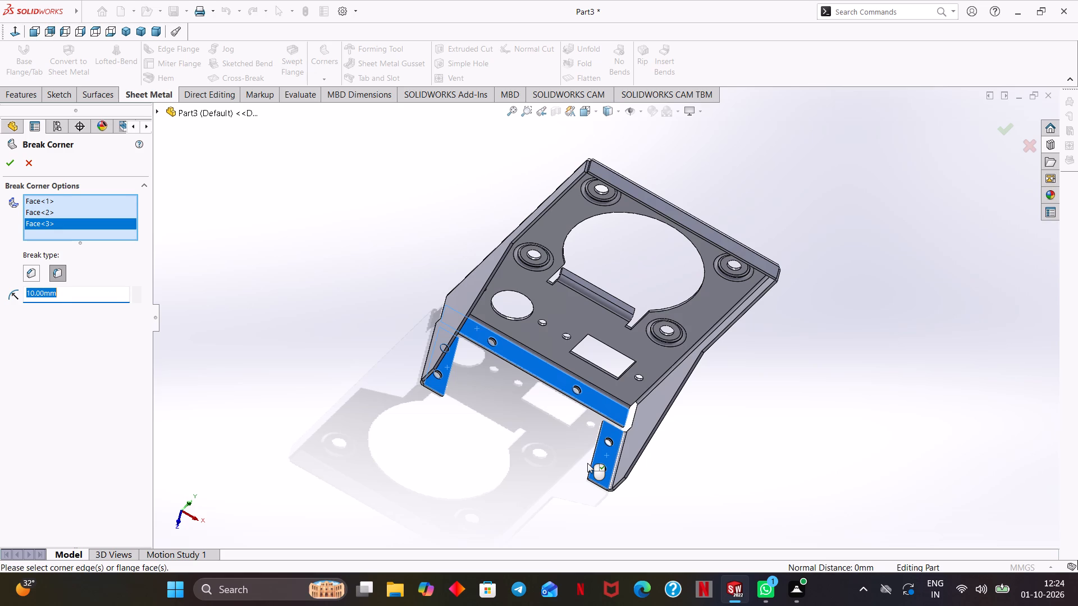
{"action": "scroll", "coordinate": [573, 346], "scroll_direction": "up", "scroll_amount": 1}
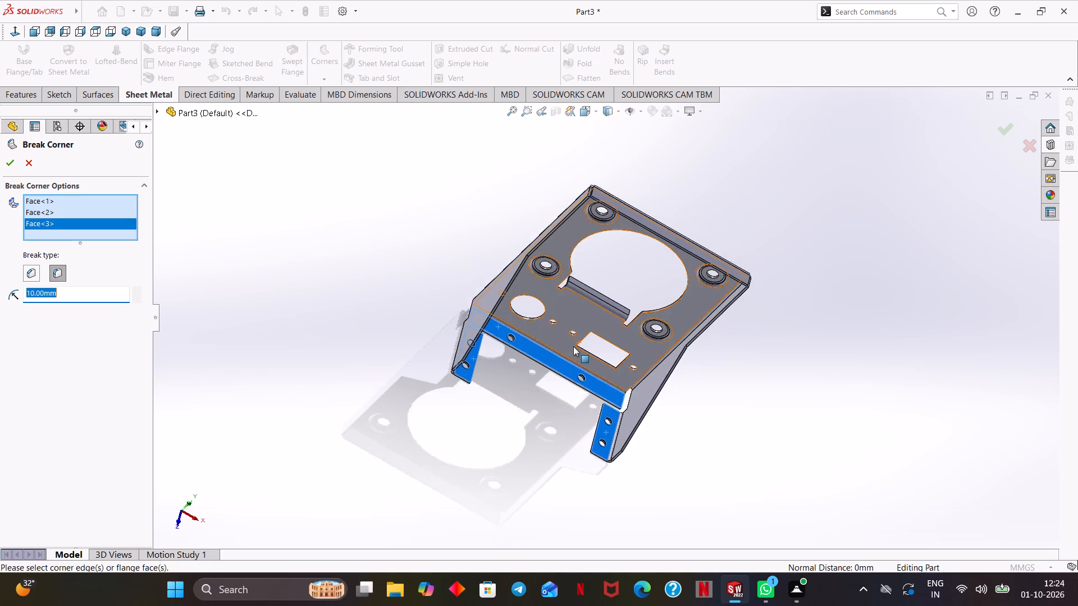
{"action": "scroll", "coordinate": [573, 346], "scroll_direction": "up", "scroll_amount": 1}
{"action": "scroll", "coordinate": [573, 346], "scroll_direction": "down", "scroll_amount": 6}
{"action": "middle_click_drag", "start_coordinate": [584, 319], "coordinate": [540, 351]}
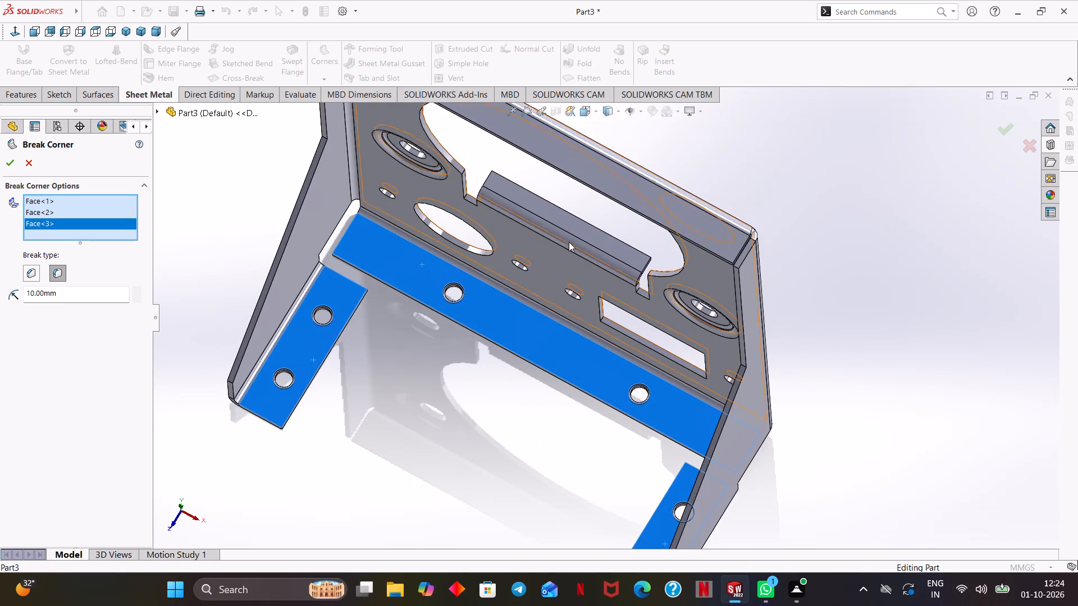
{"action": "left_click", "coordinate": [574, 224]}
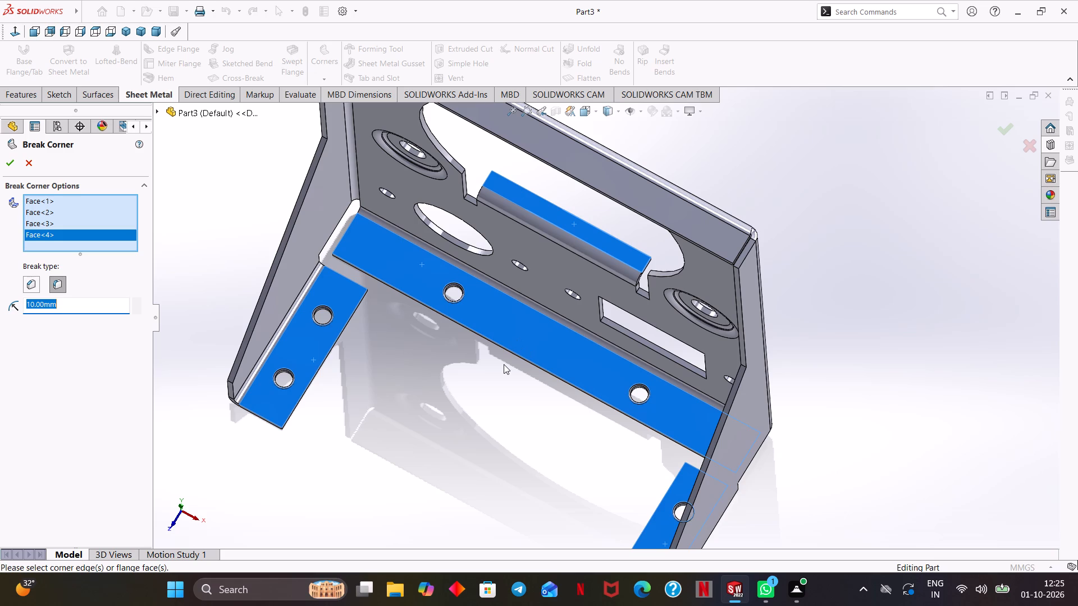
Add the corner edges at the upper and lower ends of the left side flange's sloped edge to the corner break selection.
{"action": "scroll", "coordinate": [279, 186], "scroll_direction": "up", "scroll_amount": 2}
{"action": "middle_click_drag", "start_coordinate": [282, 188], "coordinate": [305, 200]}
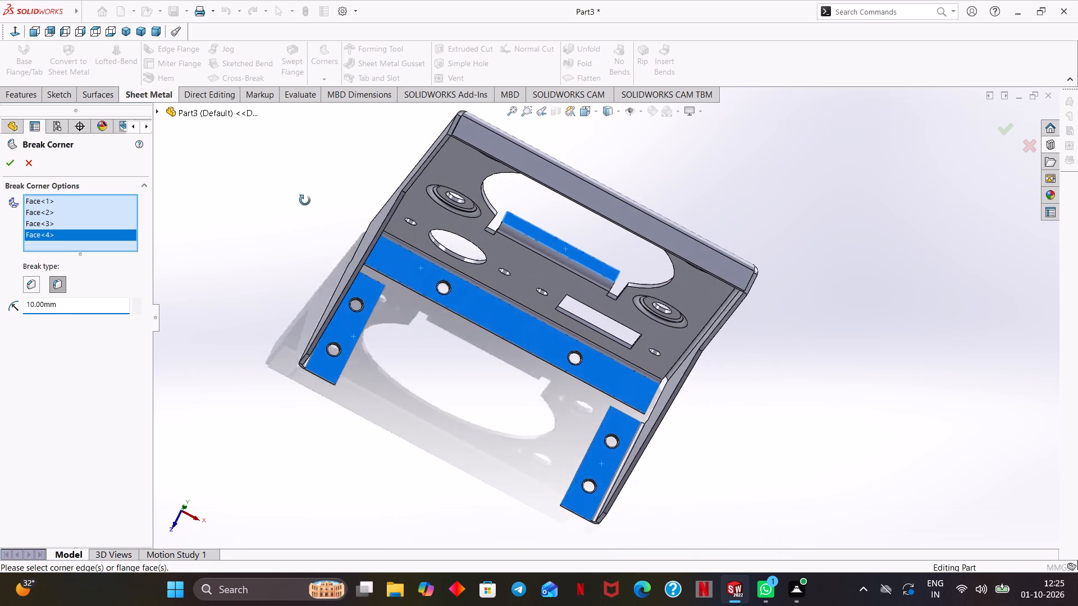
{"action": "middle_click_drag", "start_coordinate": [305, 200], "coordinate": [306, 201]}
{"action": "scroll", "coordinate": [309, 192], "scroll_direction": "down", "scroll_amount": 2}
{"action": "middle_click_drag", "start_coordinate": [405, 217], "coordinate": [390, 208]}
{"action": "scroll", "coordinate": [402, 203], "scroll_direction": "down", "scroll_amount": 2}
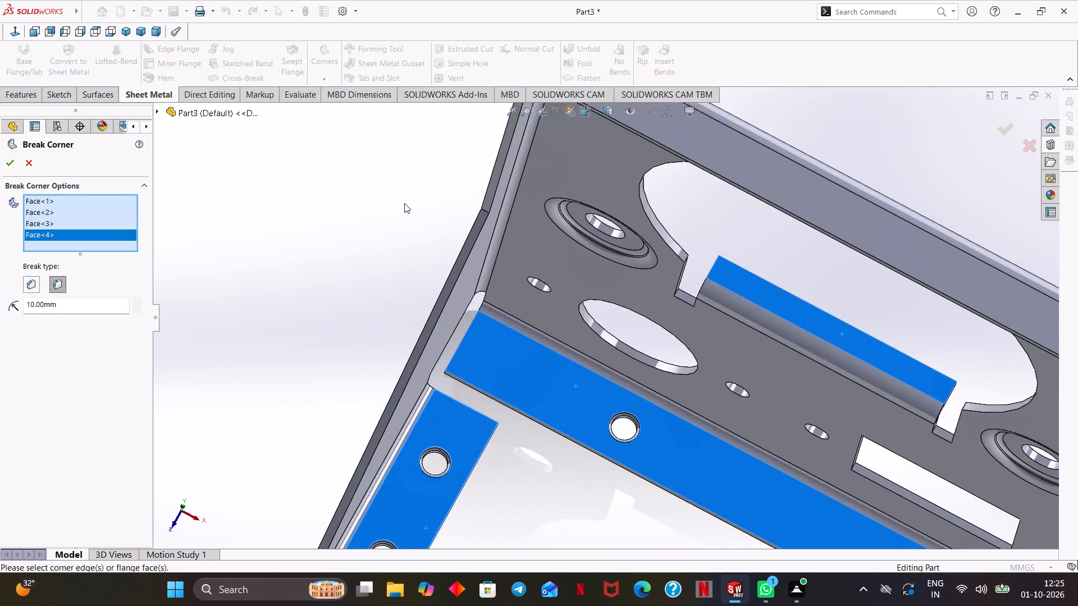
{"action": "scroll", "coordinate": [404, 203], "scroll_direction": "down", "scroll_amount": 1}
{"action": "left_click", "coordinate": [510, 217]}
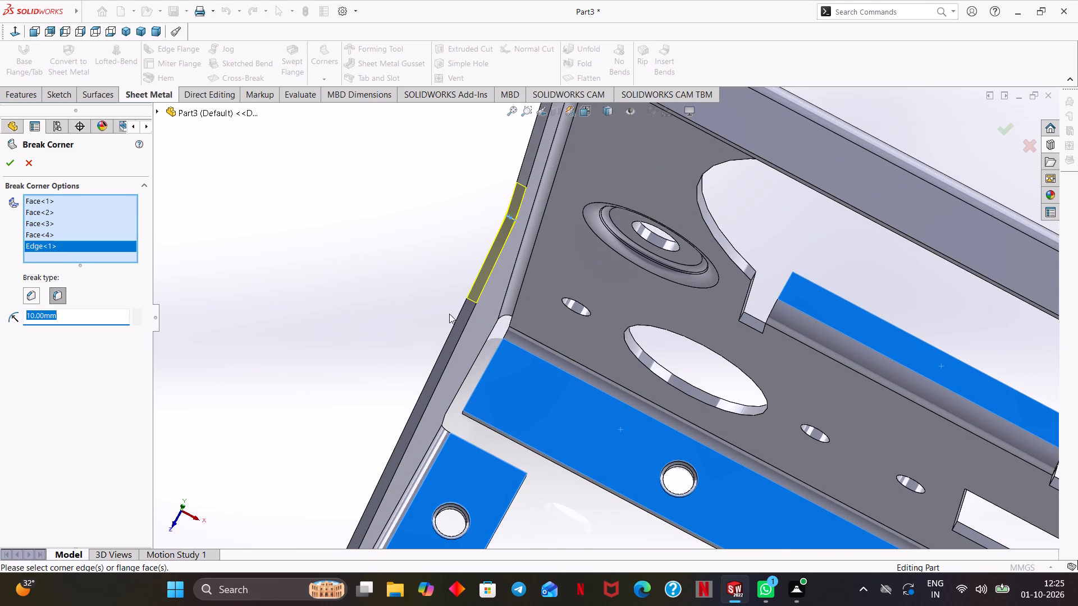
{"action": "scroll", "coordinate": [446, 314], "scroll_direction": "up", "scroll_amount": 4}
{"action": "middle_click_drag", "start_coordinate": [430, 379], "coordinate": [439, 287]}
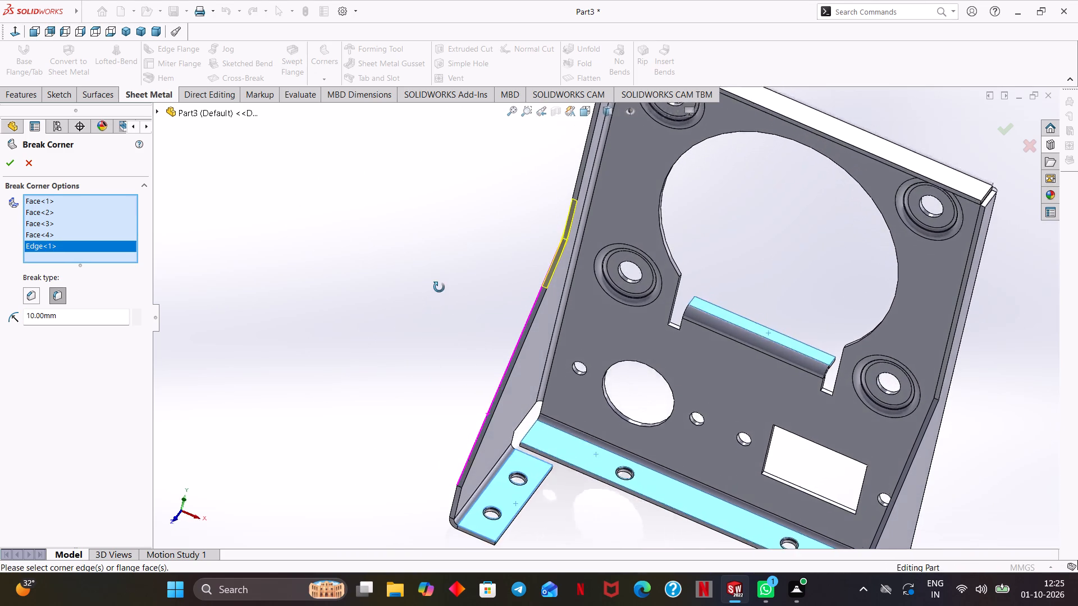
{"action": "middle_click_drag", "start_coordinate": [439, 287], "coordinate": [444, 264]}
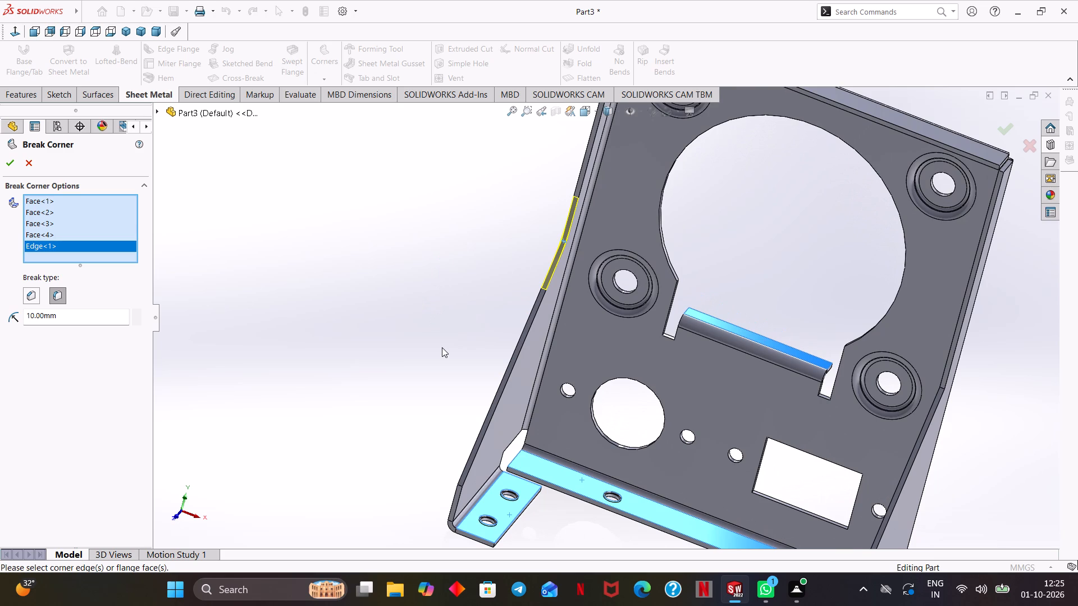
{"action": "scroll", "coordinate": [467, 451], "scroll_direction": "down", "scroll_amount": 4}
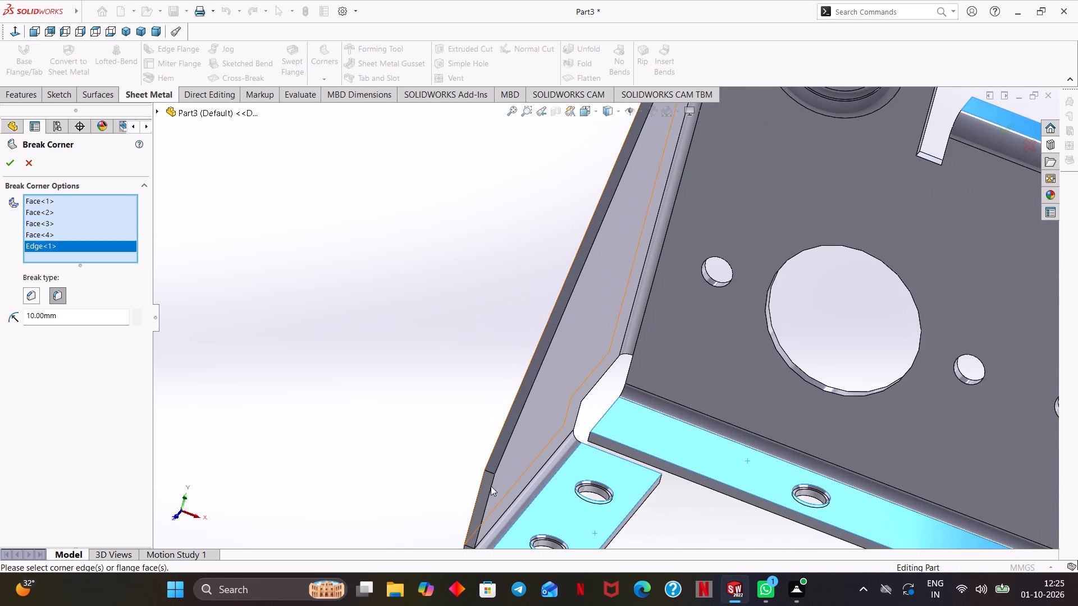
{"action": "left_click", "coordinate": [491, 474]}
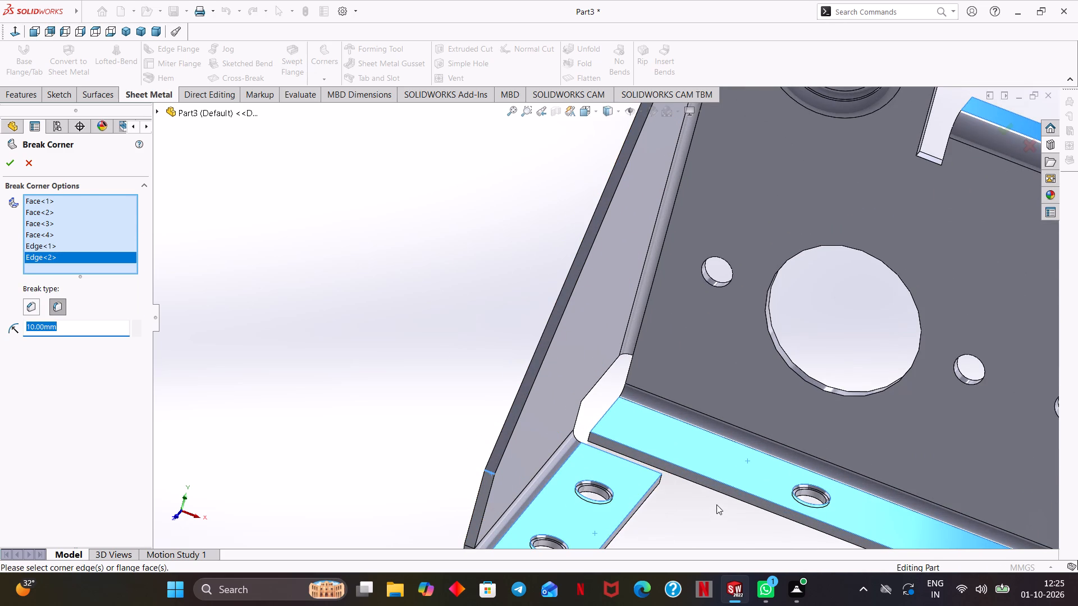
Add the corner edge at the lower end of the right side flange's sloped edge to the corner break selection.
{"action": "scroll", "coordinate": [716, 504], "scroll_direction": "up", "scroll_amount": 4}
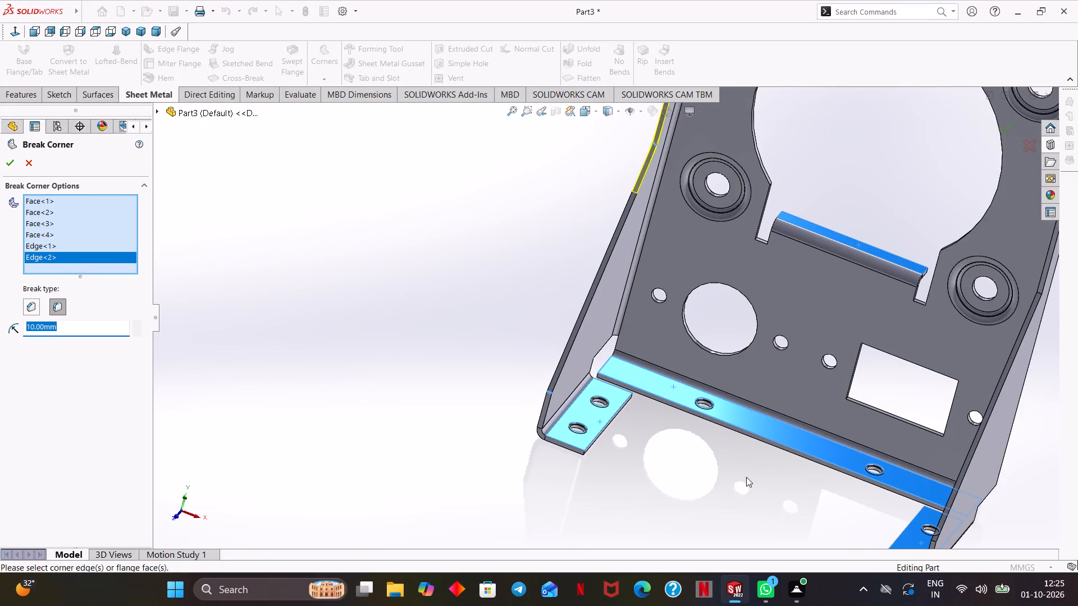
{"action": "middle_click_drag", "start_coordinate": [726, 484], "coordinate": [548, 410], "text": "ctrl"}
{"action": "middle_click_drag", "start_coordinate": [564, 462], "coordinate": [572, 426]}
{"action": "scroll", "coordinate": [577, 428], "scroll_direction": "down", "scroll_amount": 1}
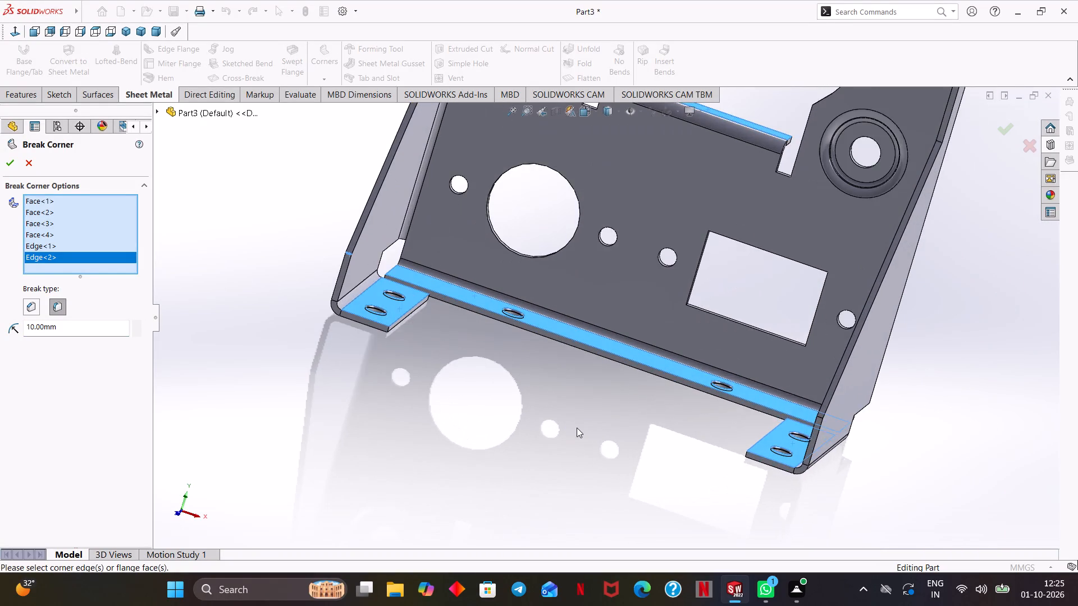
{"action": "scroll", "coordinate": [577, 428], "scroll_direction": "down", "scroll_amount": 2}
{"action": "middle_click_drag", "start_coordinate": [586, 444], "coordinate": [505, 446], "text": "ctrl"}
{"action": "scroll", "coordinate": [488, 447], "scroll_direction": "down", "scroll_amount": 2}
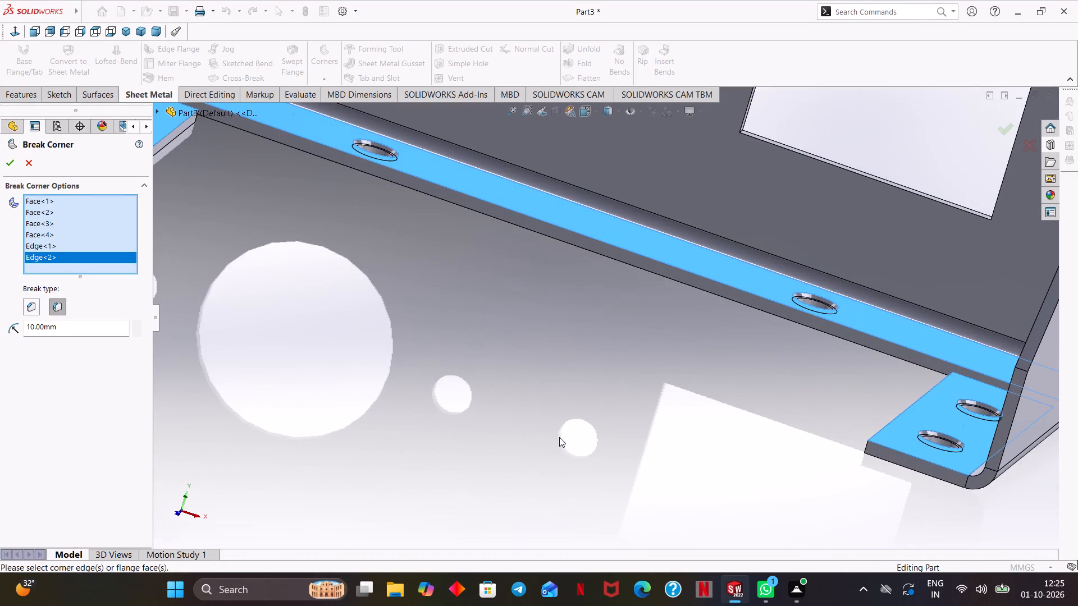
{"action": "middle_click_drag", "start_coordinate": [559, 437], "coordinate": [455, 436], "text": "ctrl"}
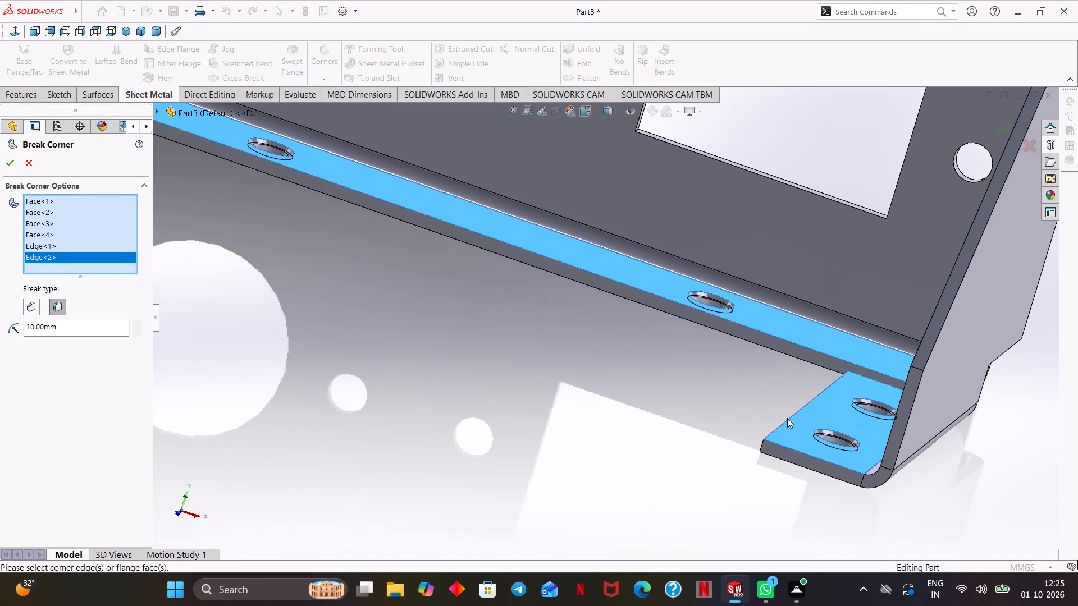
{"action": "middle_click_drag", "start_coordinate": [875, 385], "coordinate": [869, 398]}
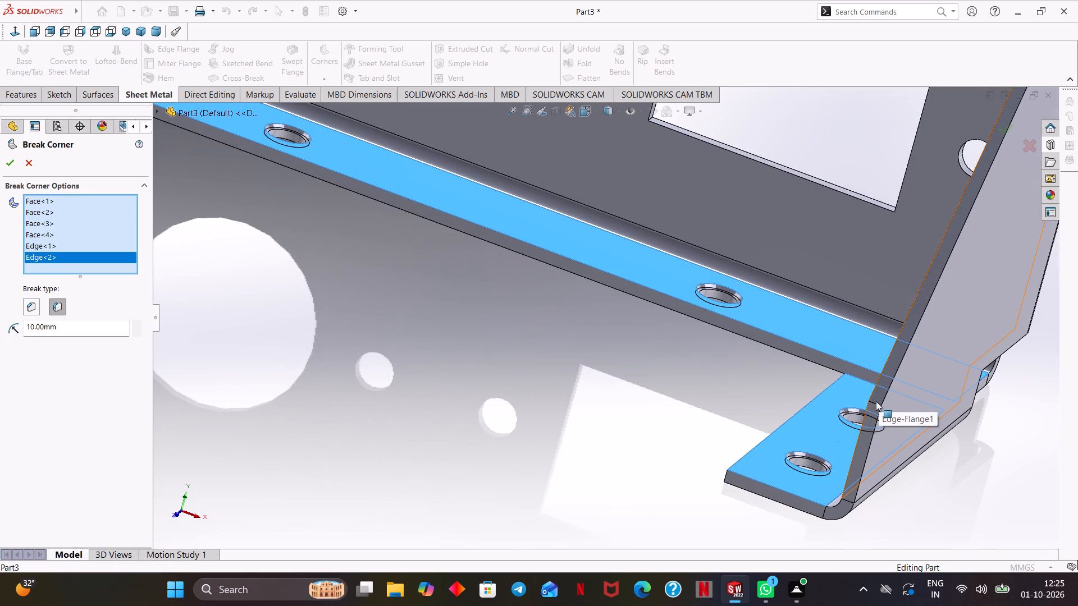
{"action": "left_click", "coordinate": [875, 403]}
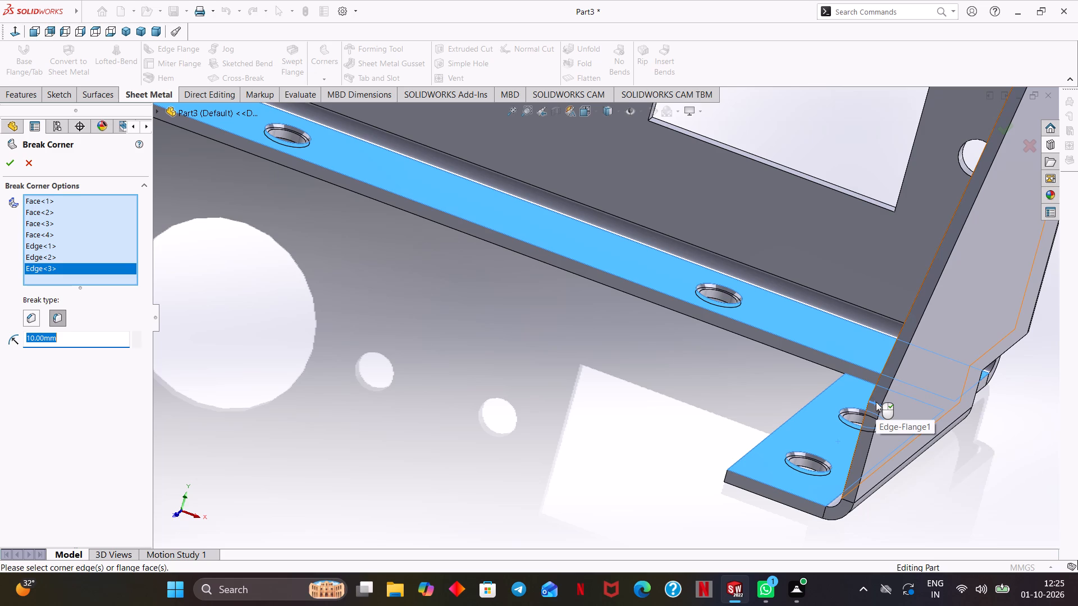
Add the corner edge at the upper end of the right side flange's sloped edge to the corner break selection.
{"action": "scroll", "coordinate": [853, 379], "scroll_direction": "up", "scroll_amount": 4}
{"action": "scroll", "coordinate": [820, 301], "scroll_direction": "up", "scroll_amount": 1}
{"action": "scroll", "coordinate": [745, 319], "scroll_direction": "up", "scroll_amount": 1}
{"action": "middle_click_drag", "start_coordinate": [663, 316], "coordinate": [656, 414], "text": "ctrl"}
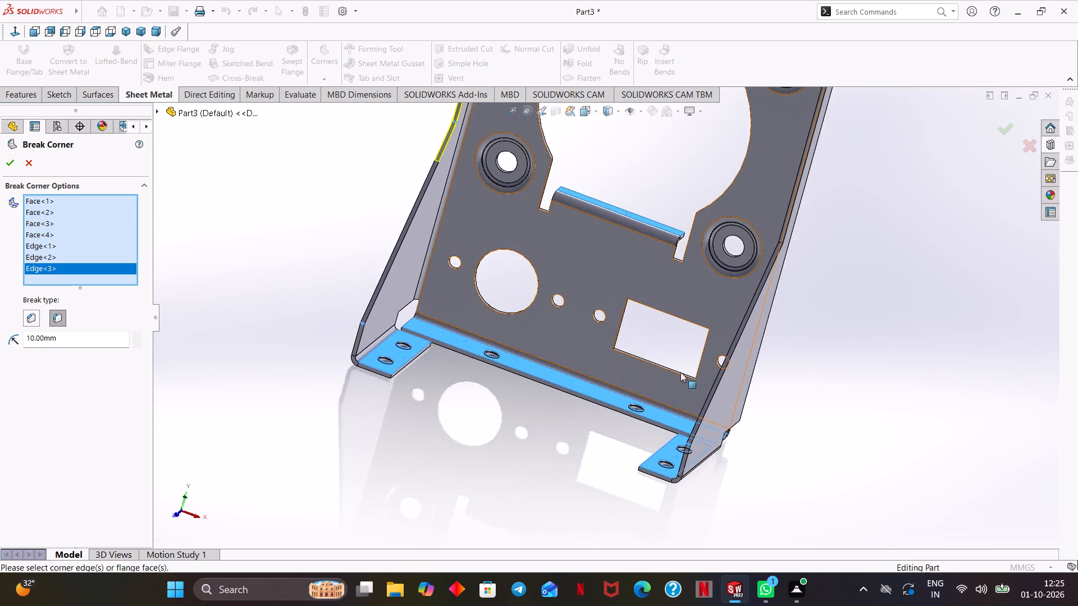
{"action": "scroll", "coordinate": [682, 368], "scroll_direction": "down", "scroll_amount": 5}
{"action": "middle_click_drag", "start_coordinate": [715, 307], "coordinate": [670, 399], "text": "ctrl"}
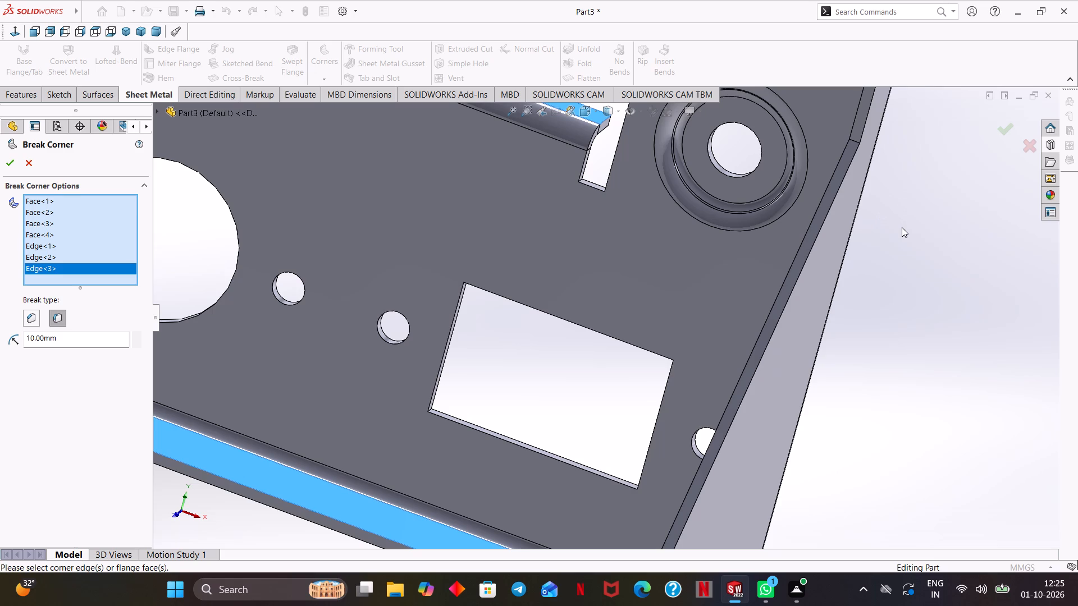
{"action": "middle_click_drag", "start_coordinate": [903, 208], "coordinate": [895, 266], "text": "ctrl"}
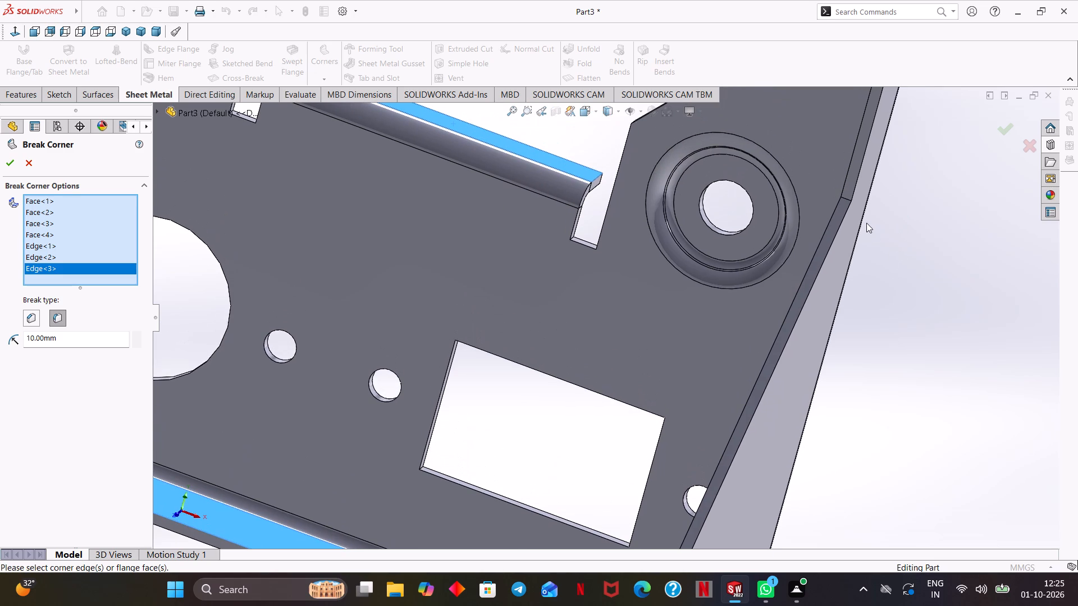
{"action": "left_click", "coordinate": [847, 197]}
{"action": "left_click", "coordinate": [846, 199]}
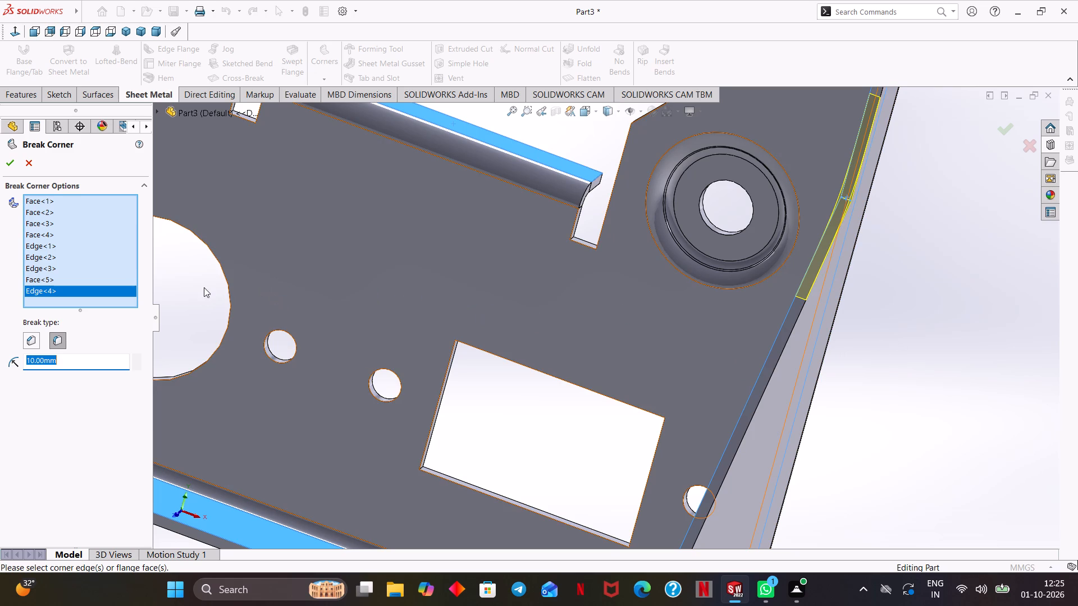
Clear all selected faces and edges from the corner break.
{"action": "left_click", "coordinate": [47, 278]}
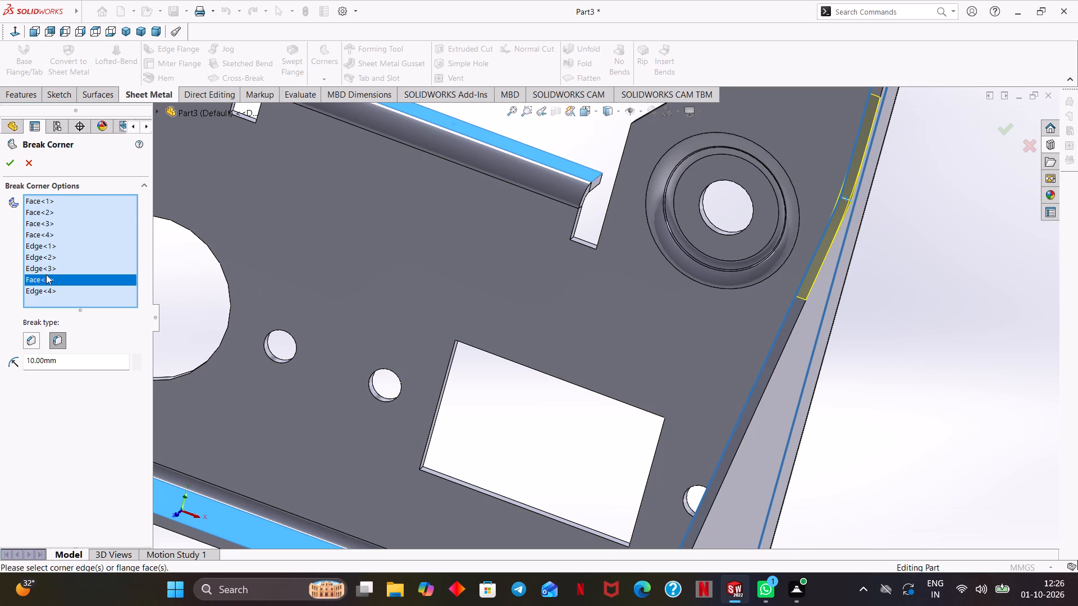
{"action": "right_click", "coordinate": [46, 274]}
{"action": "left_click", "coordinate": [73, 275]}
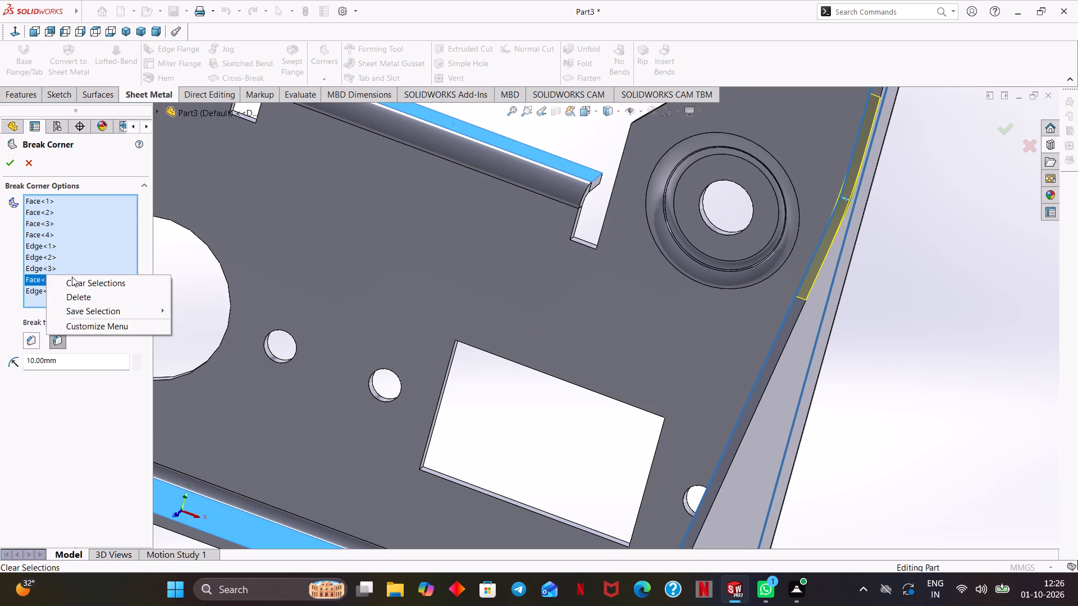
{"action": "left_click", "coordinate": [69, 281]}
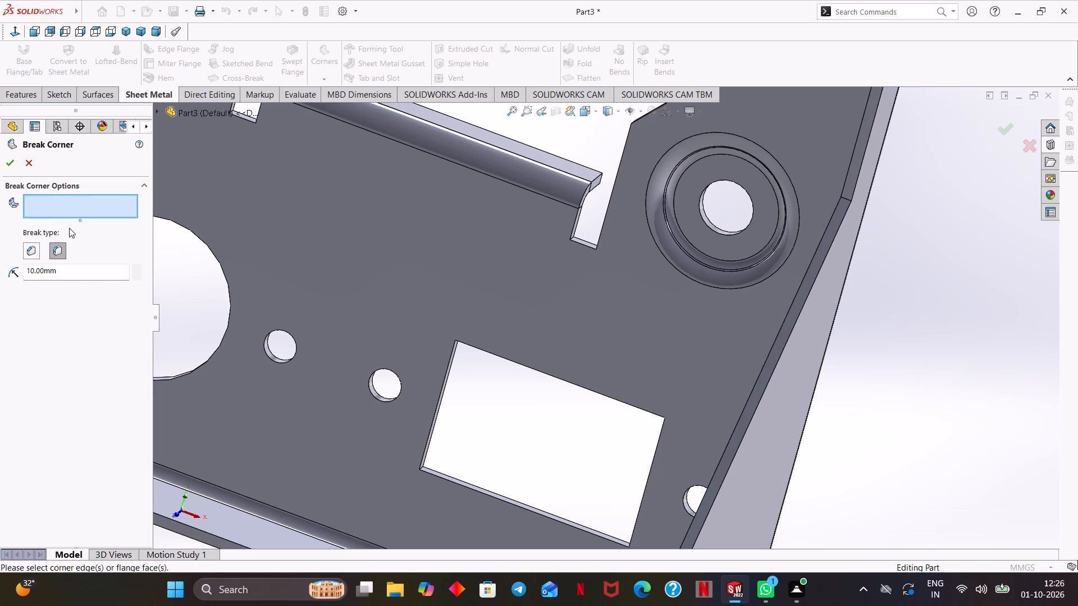
Select the faces of both foot flanges, the lower front flange and the small tab at the large opening for the corner break.
{"action": "left_click", "coordinate": [61, 203]}
{"action": "scroll", "coordinate": [300, 254], "scroll_direction": "up", "scroll_amount": 6}
{"action": "middle_click_drag", "start_coordinate": [290, 220], "coordinate": [293, 246]}
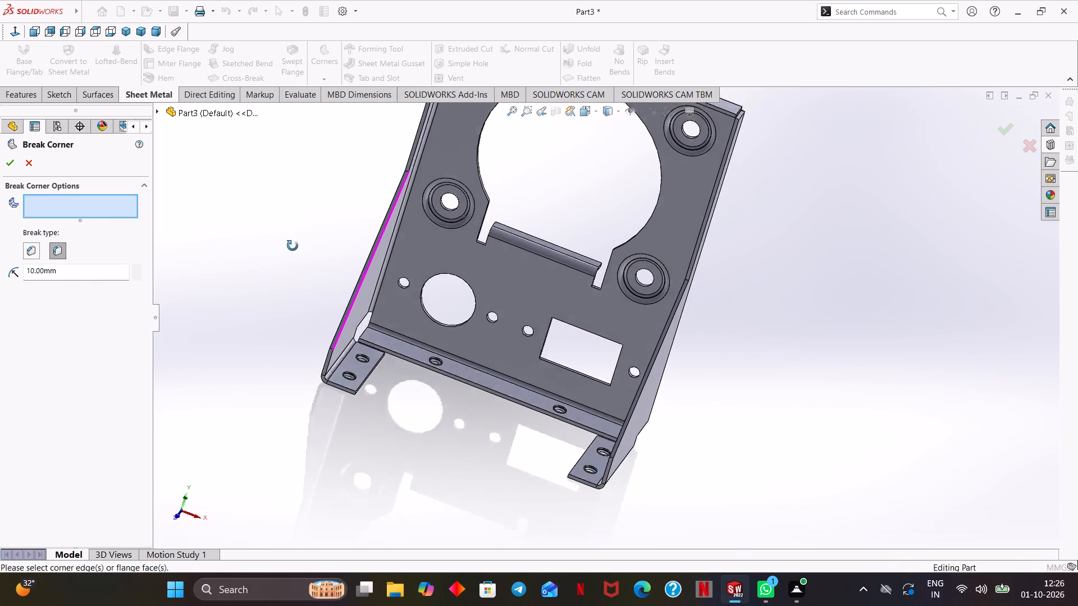
{"action": "middle_click_drag", "start_coordinate": [293, 246], "coordinate": [286, 260]}
{"action": "scroll", "coordinate": [286, 260], "scroll_direction": "up", "scroll_amount": 1}
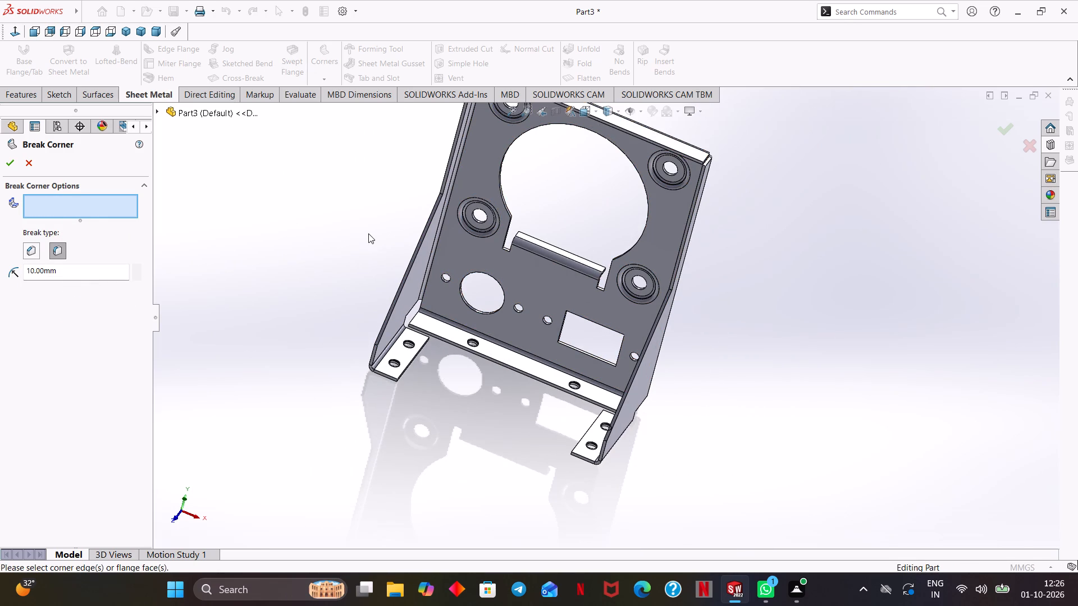
{"action": "middle_click_drag", "start_coordinate": [368, 233], "coordinate": [325, 256], "text": "ctrl"}
{"action": "left_click", "coordinate": [361, 378]}
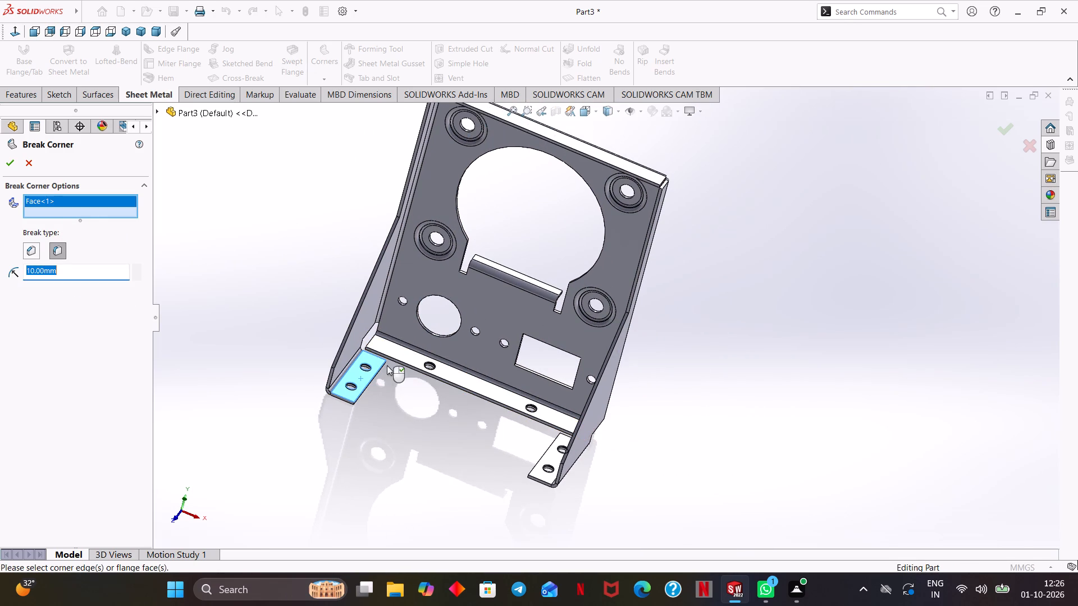
{"action": "left_click", "coordinate": [395, 356]}
{"action": "left_click", "coordinate": [554, 455]}
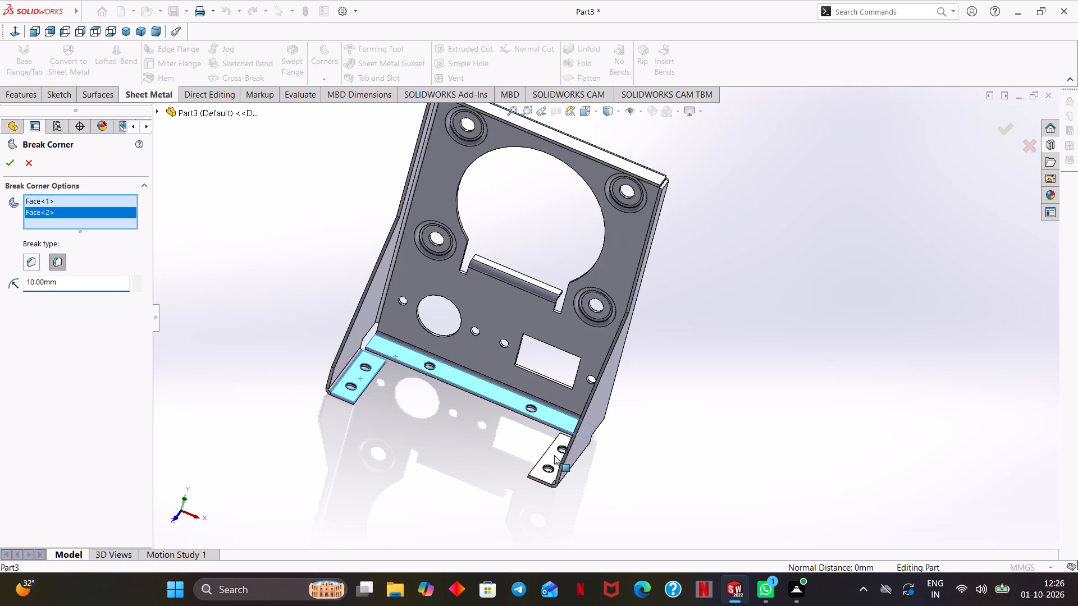
{"action": "middle_click_drag", "start_coordinate": [505, 252], "coordinate": [482, 273]}
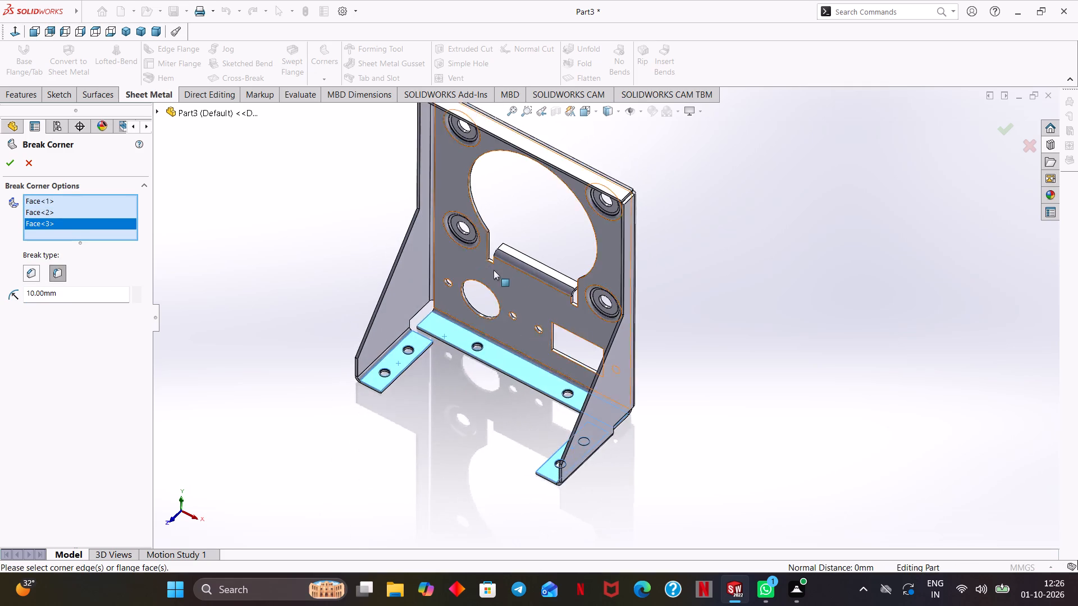
{"action": "scroll", "coordinate": [515, 267], "scroll_direction": "down", "scroll_amount": 5}
{"action": "left_click", "coordinate": [574, 265]}
Add the corner edge at the upper end of the left side flange's sloped edge to the corner break selection.
{"action": "scroll", "coordinate": [452, 270], "scroll_direction": "up", "scroll_amount": 3}
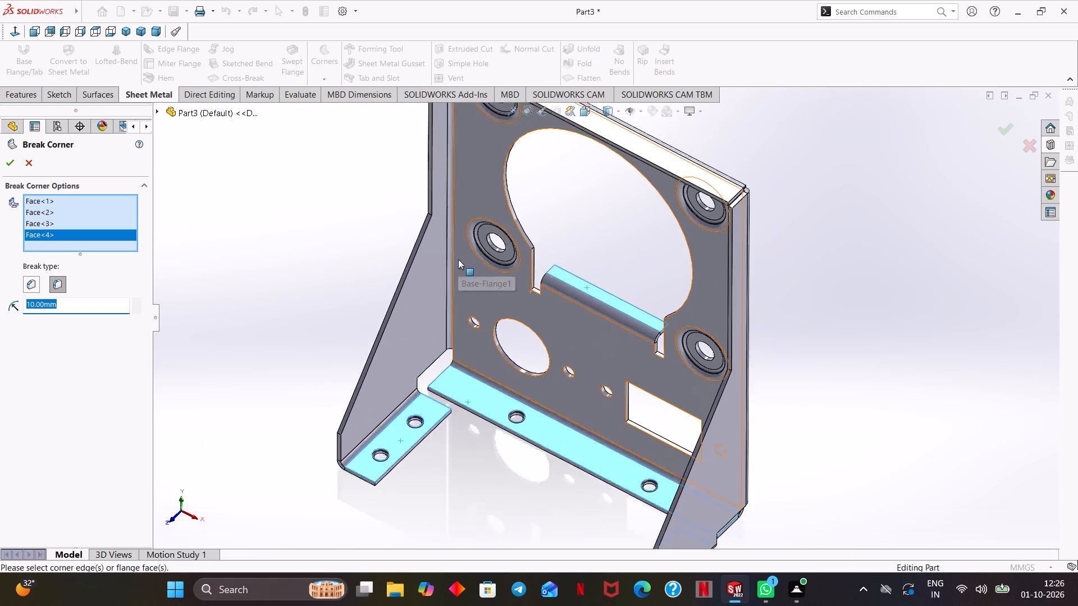
{"action": "scroll", "coordinate": [458, 259], "scroll_direction": "up", "scroll_amount": 1}
{"action": "middle_click_drag", "start_coordinate": [390, 229], "coordinate": [417, 229], "text": "ctrl"}
{"action": "scroll", "coordinate": [392, 242], "scroll_direction": "down", "scroll_amount": 5}
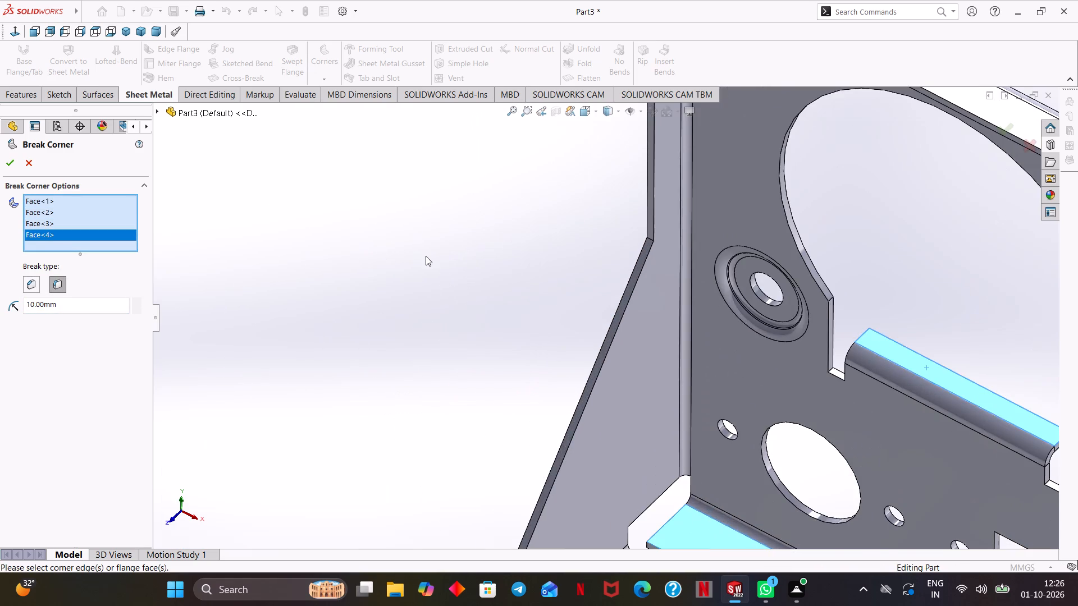
{"action": "middle_click_drag", "start_coordinate": [402, 251], "coordinate": [215, 248], "text": "ctrl"}
{"action": "middle_click_drag", "start_coordinate": [461, 256], "coordinate": [498, 240]}
{"action": "scroll", "coordinate": [496, 248], "scroll_direction": "down", "scroll_amount": 4}
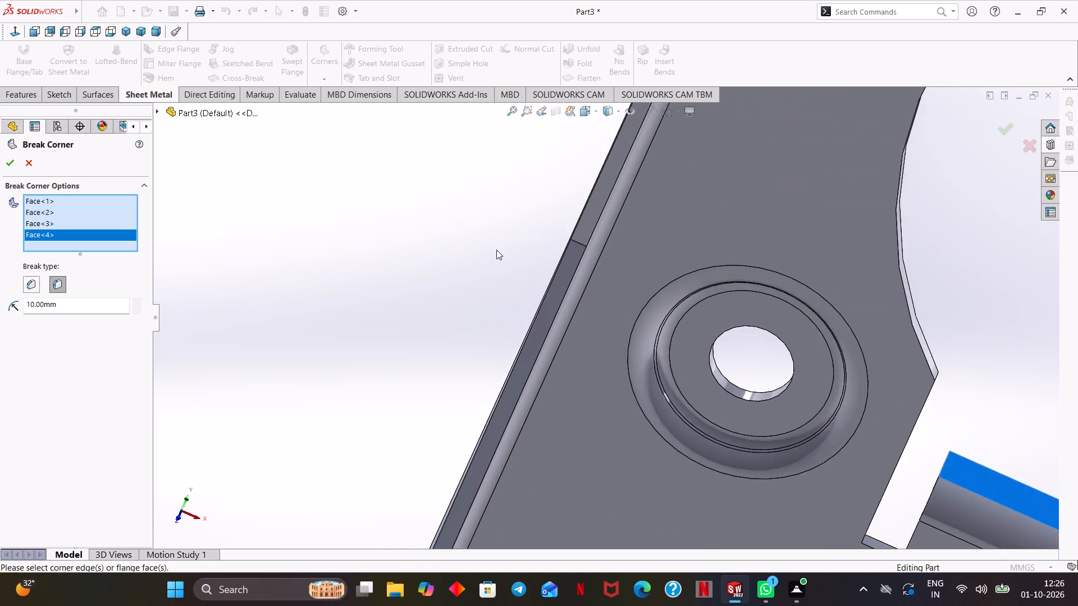
{"action": "left_click", "coordinate": [607, 242]}
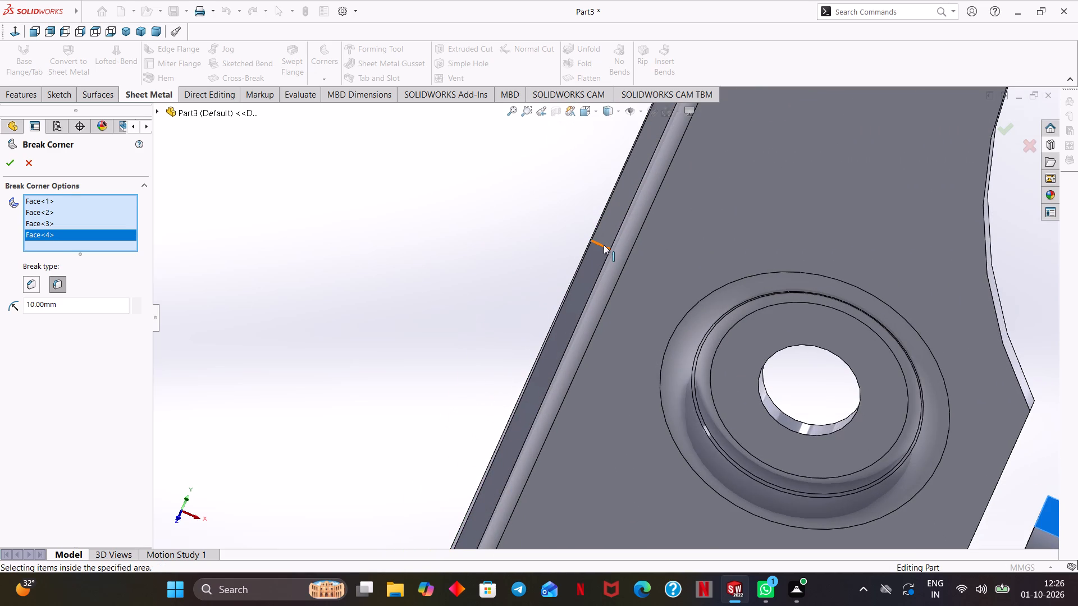
{"action": "left_click", "coordinate": [604, 245]}
Add the corner edge at the lower end of the left side flange's sloped edge to the corner break selection.
{"action": "scroll", "coordinate": [572, 336], "scroll_direction": "up", "scroll_amount": 9}
{"action": "scroll", "coordinate": [556, 393], "scroll_direction": "up", "scroll_amount": 2}
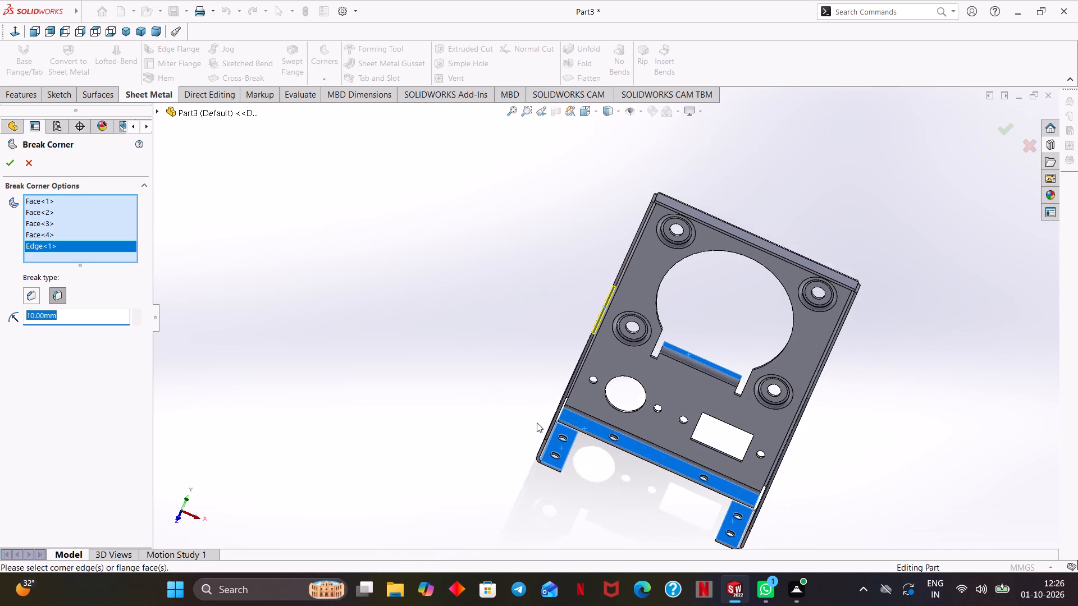
{"action": "middle_click_drag", "start_coordinate": [537, 423], "coordinate": [506, 351], "text": "ctrl"}
{"action": "scroll", "coordinate": [487, 348], "scroll_direction": "down", "scroll_amount": 9}
{"action": "middle_click_drag", "start_coordinate": [520, 385], "coordinate": [335, 297], "text": "ctrl"}
{"action": "scroll", "coordinate": [310, 292], "scroll_direction": "down", "scroll_amount": 2}
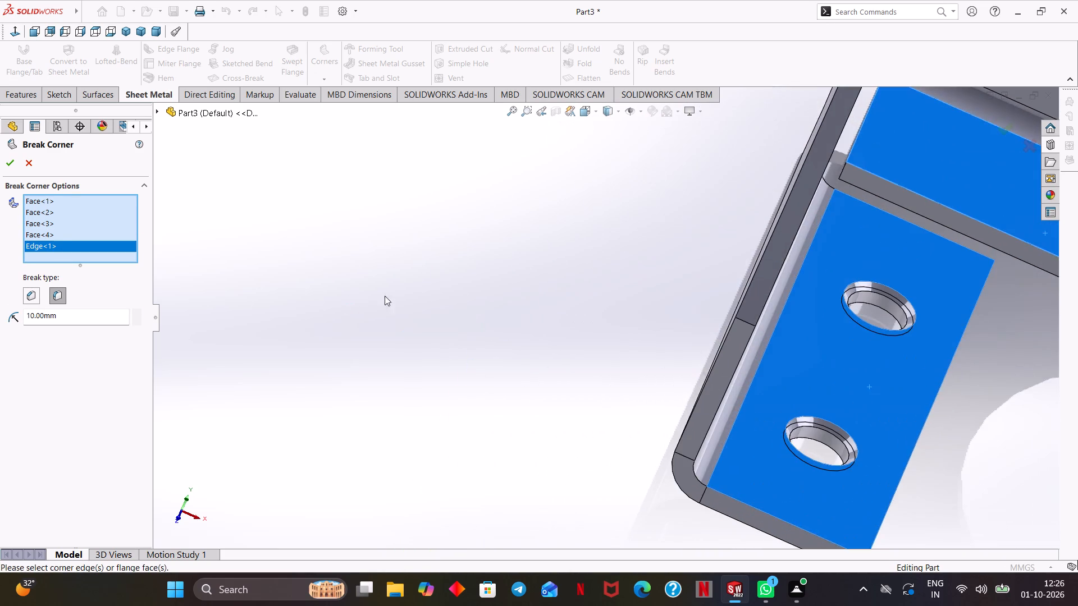
{"action": "middle_click_drag", "start_coordinate": [537, 302], "coordinate": [412, 294], "text": "ctrl"}
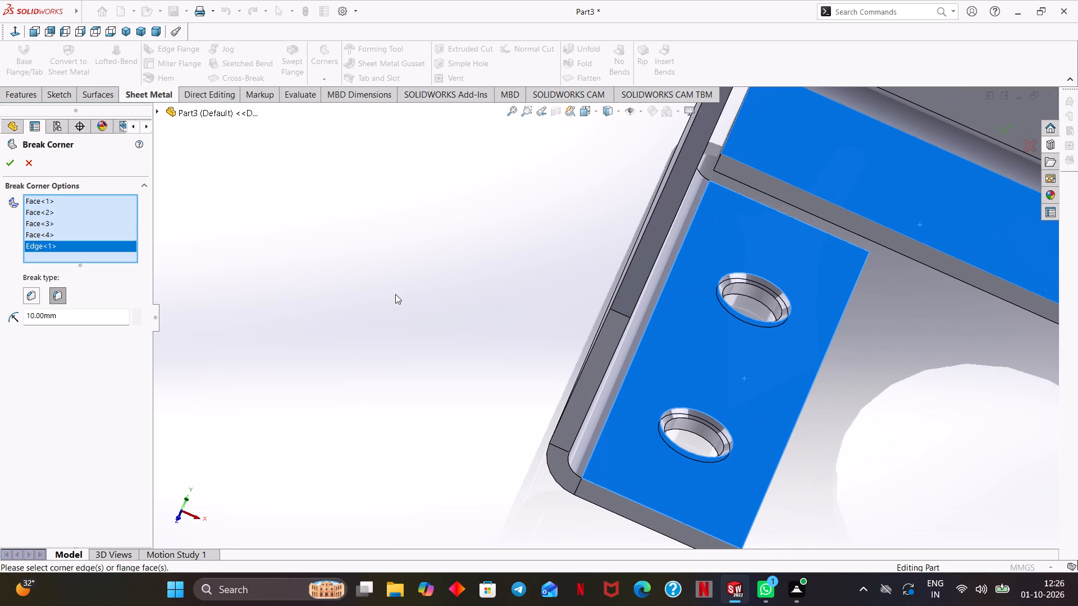
{"action": "scroll", "coordinate": [427, 301], "scroll_direction": "up", "scroll_amount": 5}
{"action": "middle_click_drag", "start_coordinate": [480, 308], "coordinate": [449, 299]}
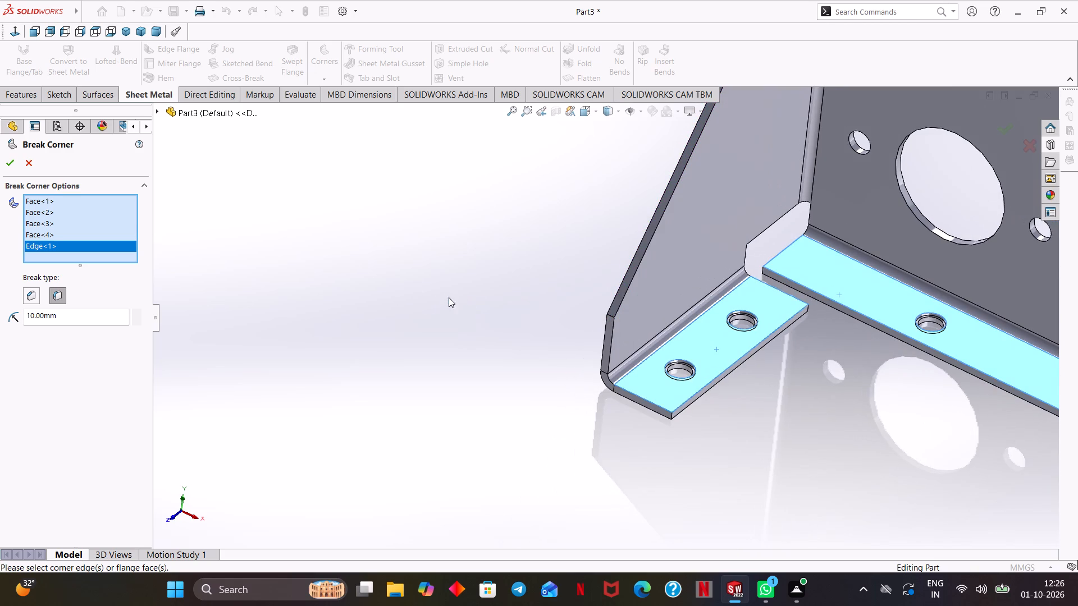
{"action": "left_click", "coordinate": [607, 313]}
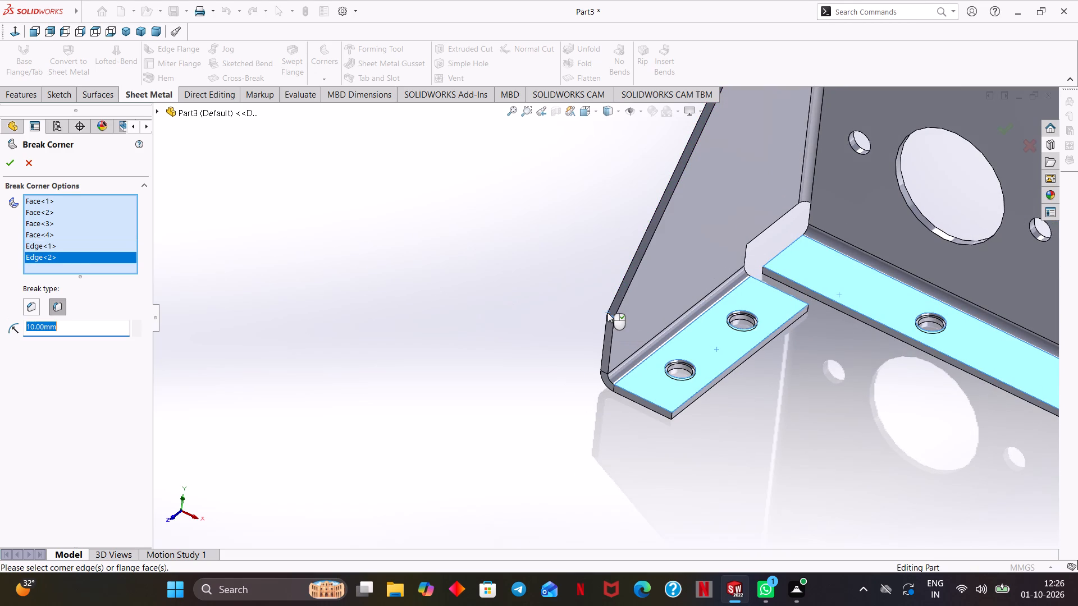
Add the corner edge at the lower end of the right side flange's sloped edge to the corner break selection.
{"action": "middle_click_drag", "start_coordinate": [861, 418], "coordinate": [573, 309], "text": "ctrl"}
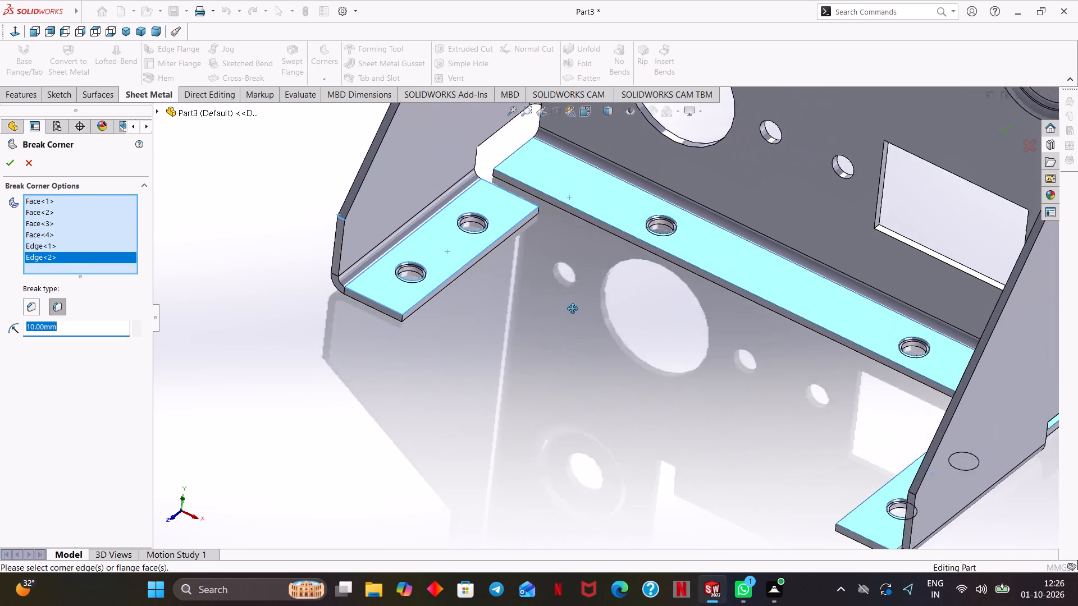
{"action": "middle_click_drag", "start_coordinate": [573, 309], "coordinate": [493, 249], "text": "ctrl"}
{"action": "middle_click_drag", "start_coordinate": [717, 365], "coordinate": [631, 288], "text": "ctrl"}
{"action": "middle_click_drag", "start_coordinate": [616, 337], "coordinate": [634, 295]}
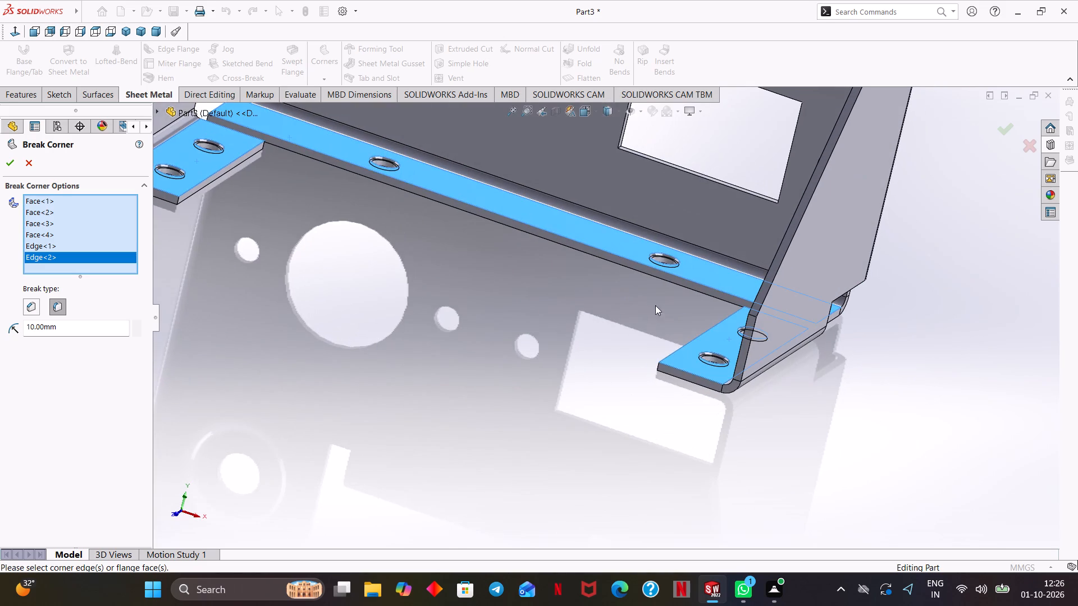
{"action": "scroll", "coordinate": [740, 328], "scroll_direction": "down", "scroll_amount": 4}
{"action": "middle_click_drag", "start_coordinate": [797, 343], "coordinate": [813, 360]}
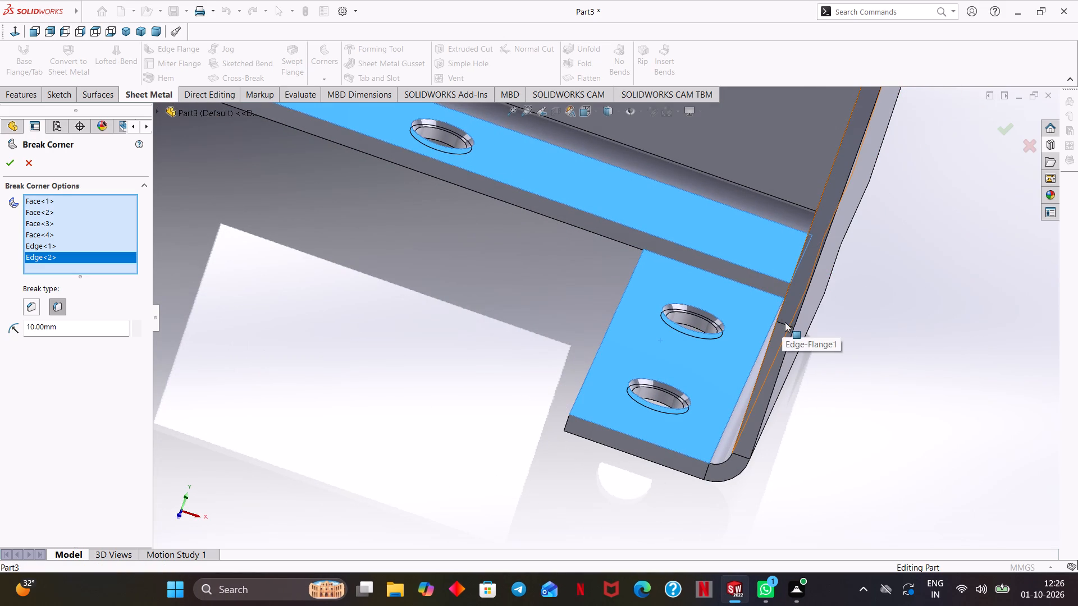
{"action": "left_click", "coordinate": [787, 325]}
Add the corner edge at the upper end of the right side flange's sloped edge to the corner break selection.
{"action": "scroll", "coordinate": [787, 325], "scroll_direction": "up", "scroll_amount": 4}
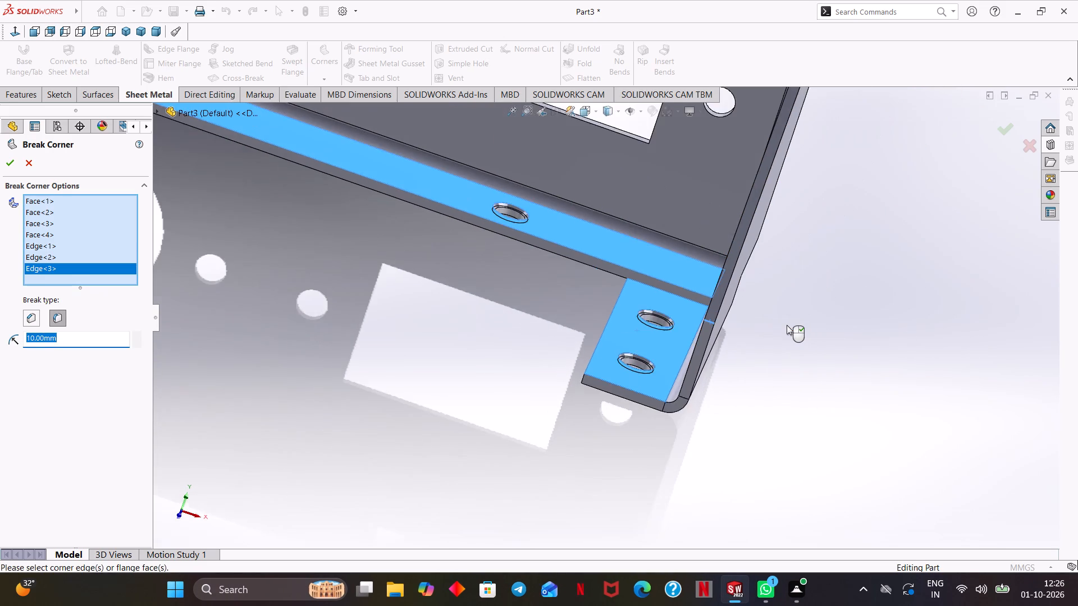
{"action": "scroll", "coordinate": [787, 325], "scroll_direction": "up", "scroll_amount": 2}
{"action": "middle_click_drag", "start_coordinate": [780, 274], "coordinate": [766, 320]}
{"action": "scroll", "coordinate": [766, 252], "scroll_direction": "up", "scroll_amount": 1}
{"action": "middle_click_drag", "start_coordinate": [760, 254], "coordinate": [729, 401], "text": "ctrl"}
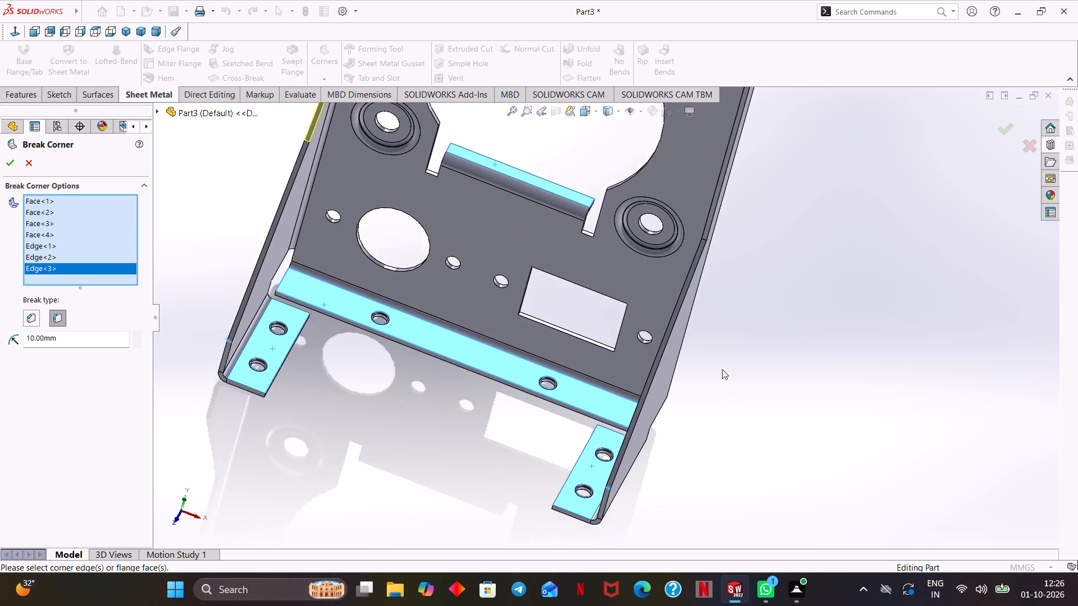
{"action": "scroll", "coordinate": [722, 369], "scroll_direction": "down", "scroll_amount": 5}
{"action": "middle_click_drag", "start_coordinate": [695, 297], "coordinate": [714, 464], "text": "ctrl"}
{"action": "middle_click_drag", "start_coordinate": [693, 351], "coordinate": [692, 385], "text": "ctrl"}
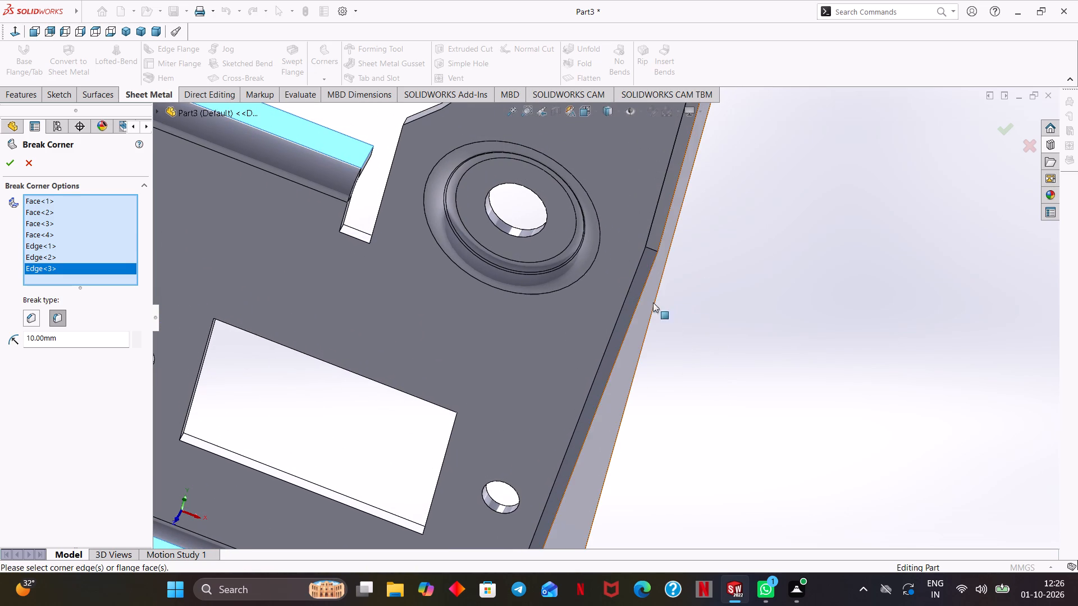
{"action": "left_click", "coordinate": [648, 246]}
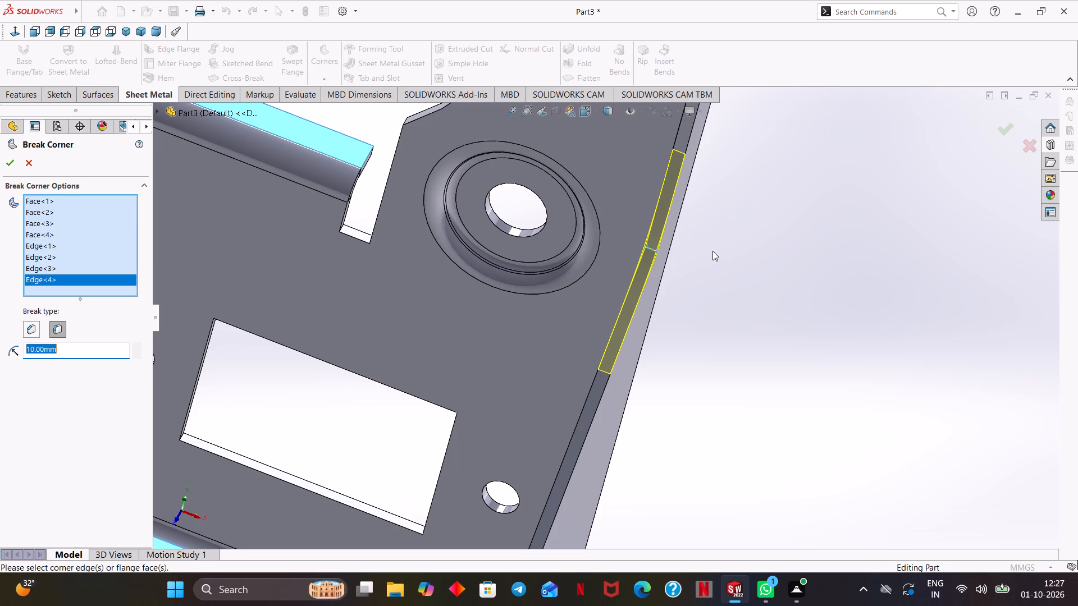
Add the right side flange's corner edge at the relief gap beside the lower flange to the corner break selection.
{"action": "scroll", "coordinate": [715, 268], "scroll_direction": "up", "scroll_amount": 5}
{"action": "scroll", "coordinate": [666, 403], "scroll_direction": "up", "scroll_amount": 1}
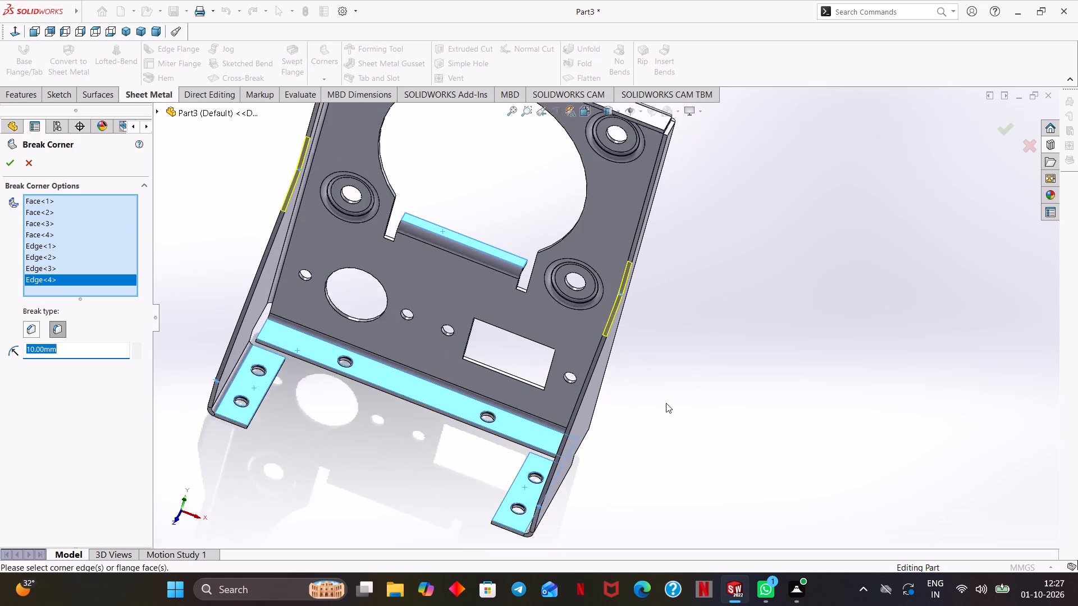
{"action": "scroll", "coordinate": [666, 403], "scroll_direction": "up", "scroll_amount": 1}
{"action": "middle_click_drag", "start_coordinate": [677, 406], "coordinate": [557, 377]}
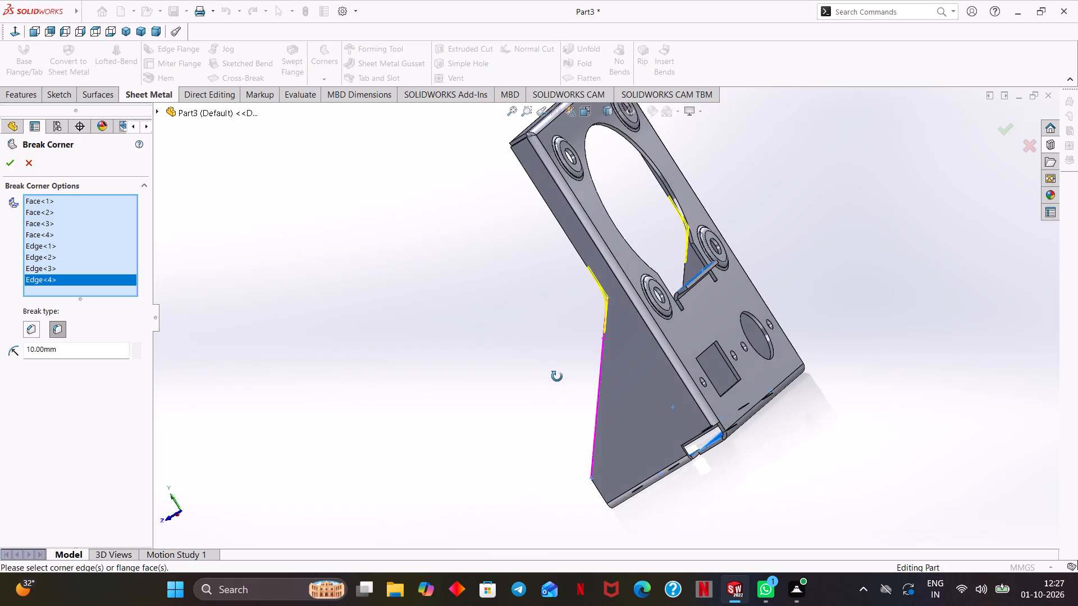
{"action": "middle_click_drag", "start_coordinate": [557, 377], "coordinate": [516, 356]}
{"action": "scroll", "coordinate": [613, 391], "scroll_direction": "down", "scroll_amount": 4}
{"action": "scroll", "coordinate": [715, 458], "scroll_direction": "down", "scroll_amount": 1}
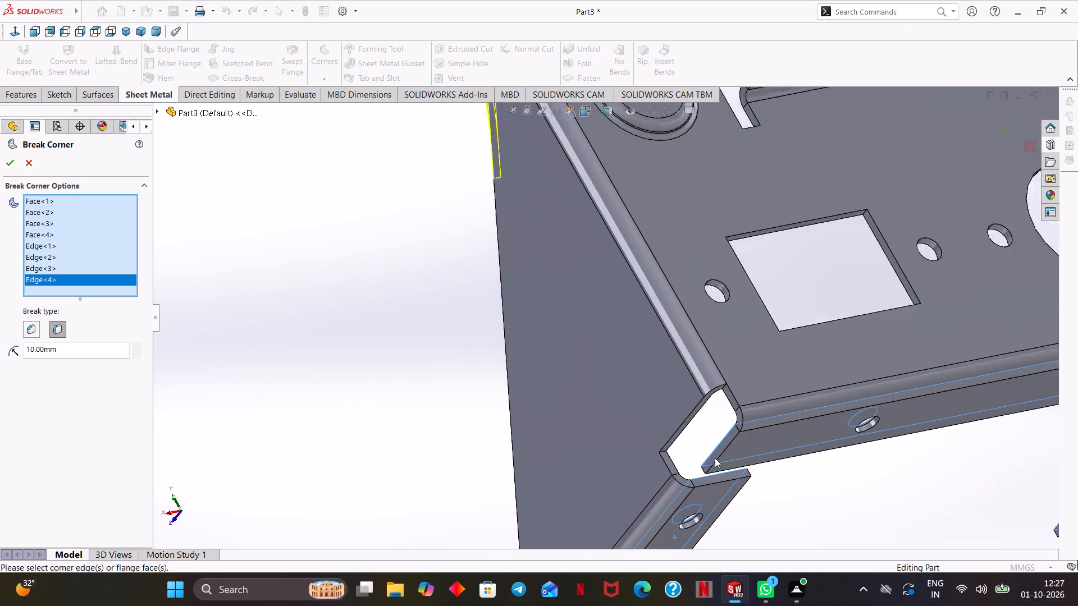
{"action": "scroll", "coordinate": [715, 458], "scroll_direction": "down", "scroll_amount": 3}
{"action": "left_click", "coordinate": [605, 424]}
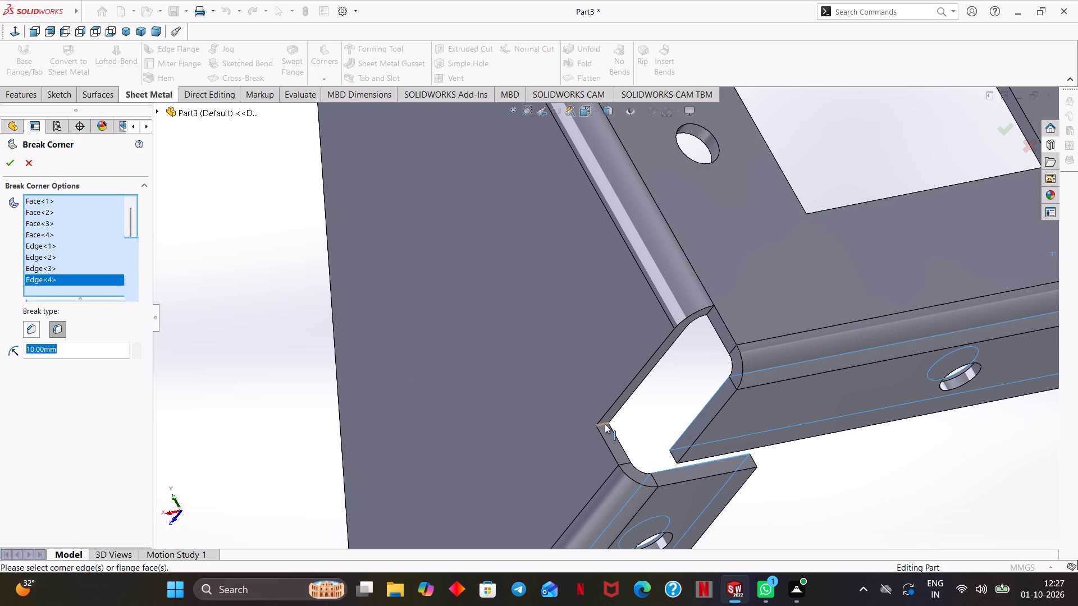
Add the left side flange's corner edge at the relief gap beside the lower flange to the corner break selection.
{"action": "middle_click_drag", "start_coordinate": [844, 448], "coordinate": [884, 420]}
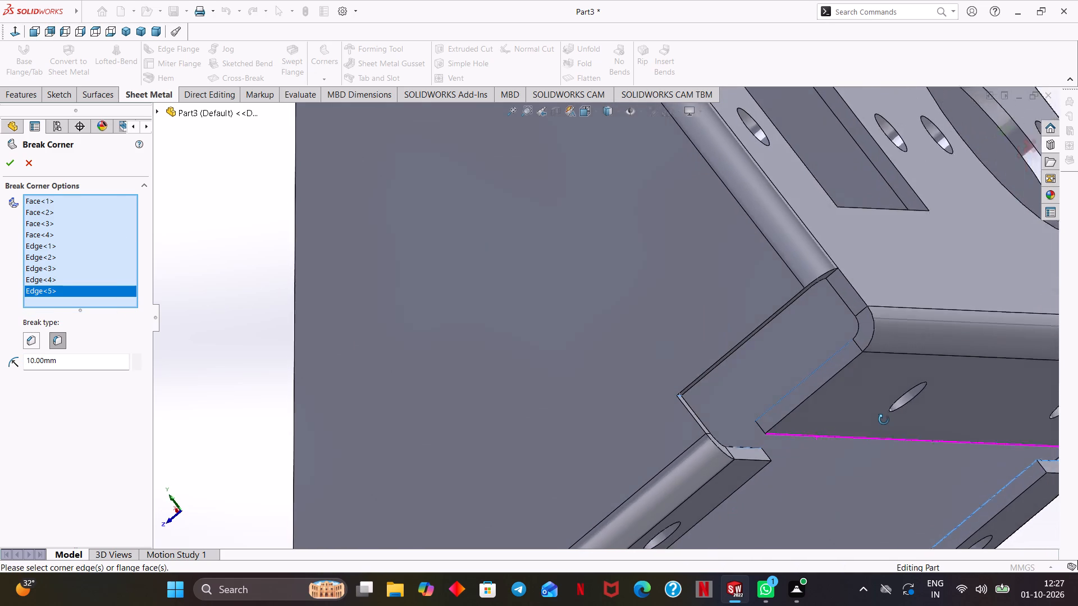
{"action": "middle_click_drag", "start_coordinate": [884, 420], "coordinate": [873, 423]}
{"action": "scroll", "coordinate": [873, 423], "scroll_direction": "up", "scroll_amount": 3}
{"action": "middle_click_drag", "start_coordinate": [890, 426], "coordinate": [770, 411], "text": "ctrl"}
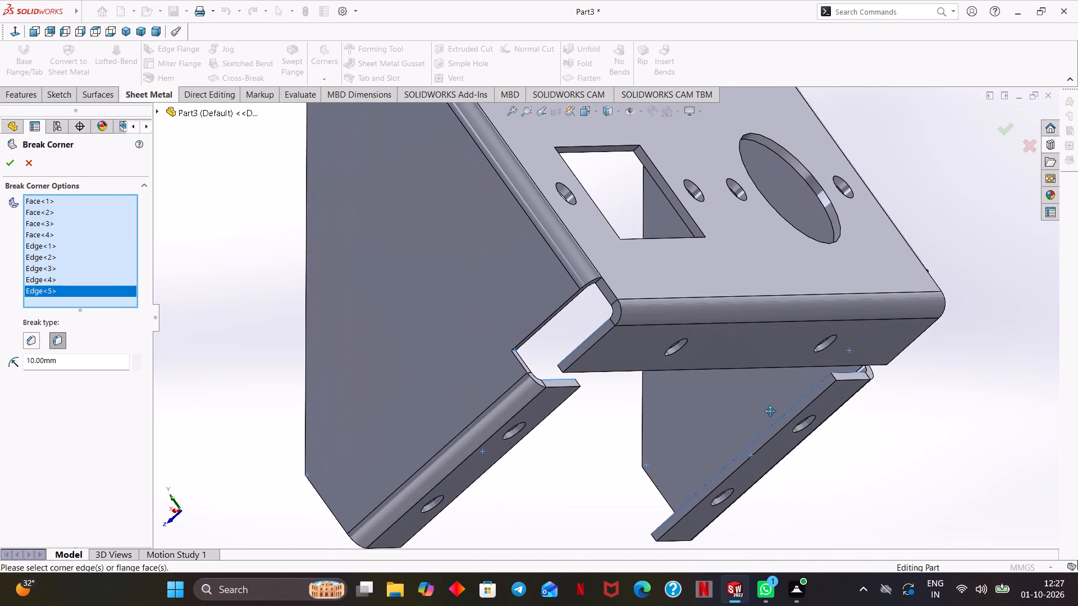
{"action": "middle_click_drag", "start_coordinate": [770, 411], "coordinate": [766, 411], "text": "ctrl"}
{"action": "middle_click_drag", "start_coordinate": [928, 400], "coordinate": [822, 405]}
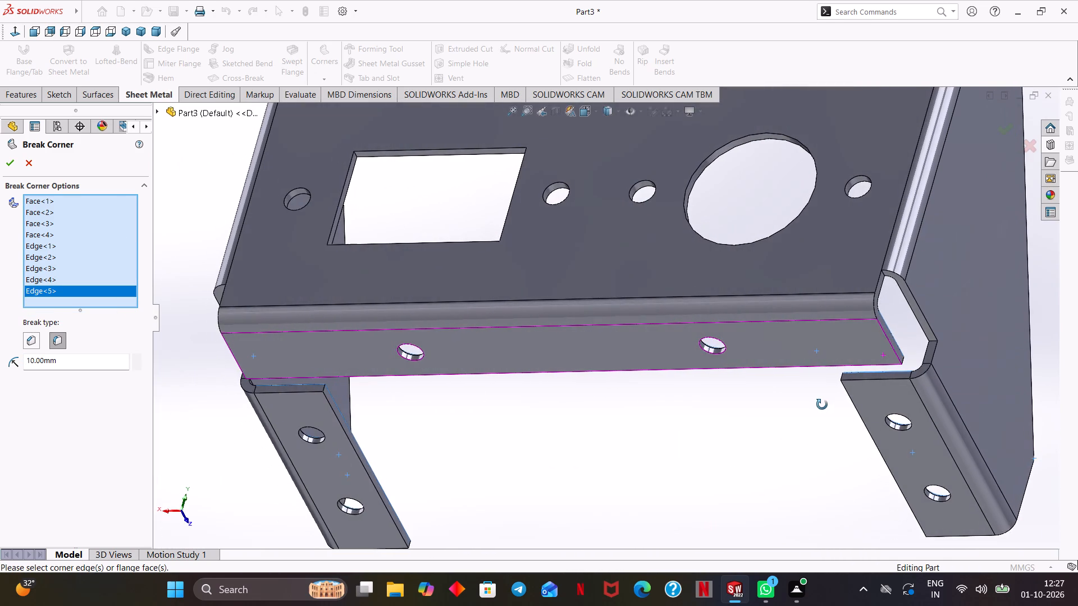
{"action": "middle_click_drag", "start_coordinate": [822, 405], "coordinate": [827, 416]}
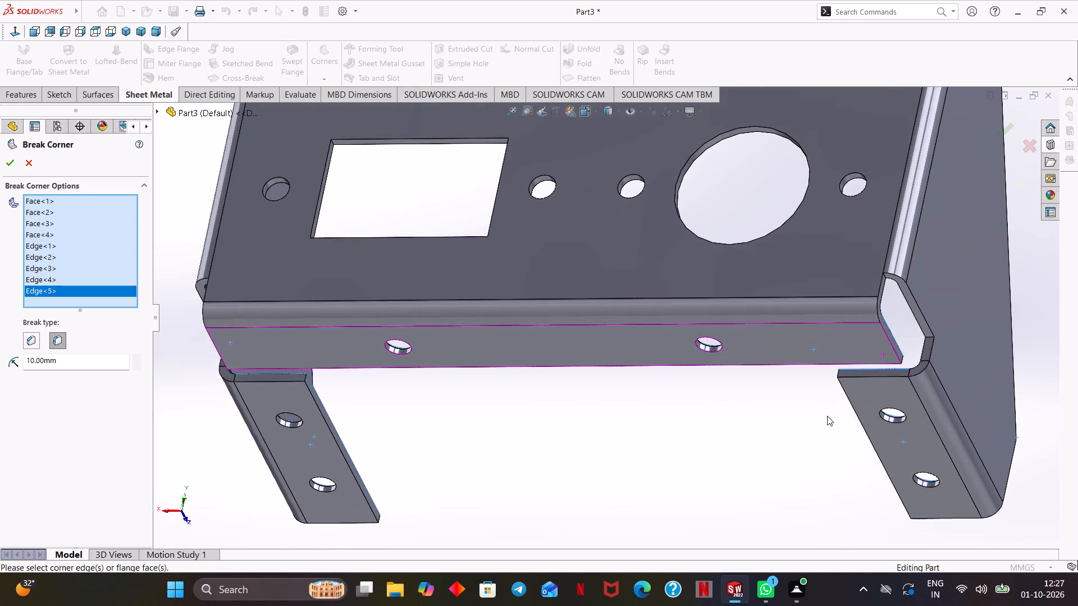
{"action": "scroll", "coordinate": [969, 388], "scroll_direction": "down", "scroll_amount": 6}
{"action": "middle_click_drag", "start_coordinate": [910, 358], "coordinate": [925, 372]}
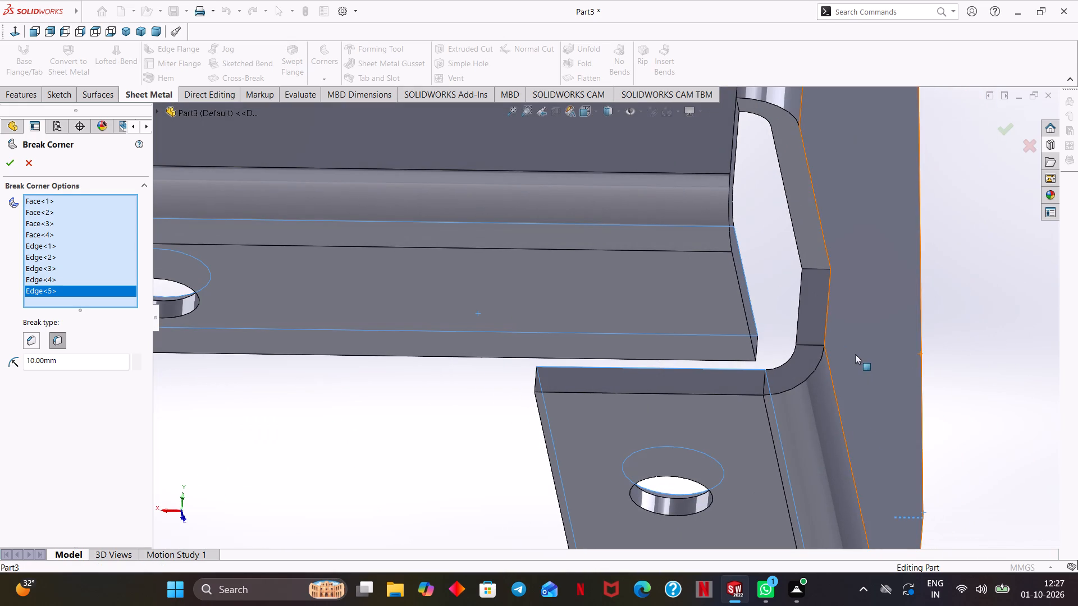
{"action": "left_click", "coordinate": [815, 267]}
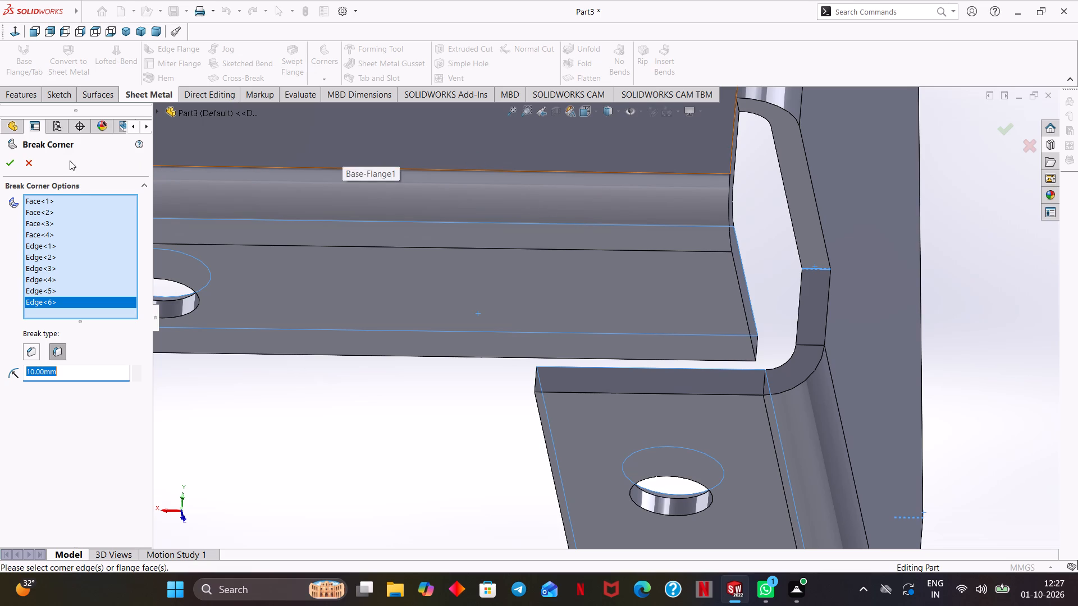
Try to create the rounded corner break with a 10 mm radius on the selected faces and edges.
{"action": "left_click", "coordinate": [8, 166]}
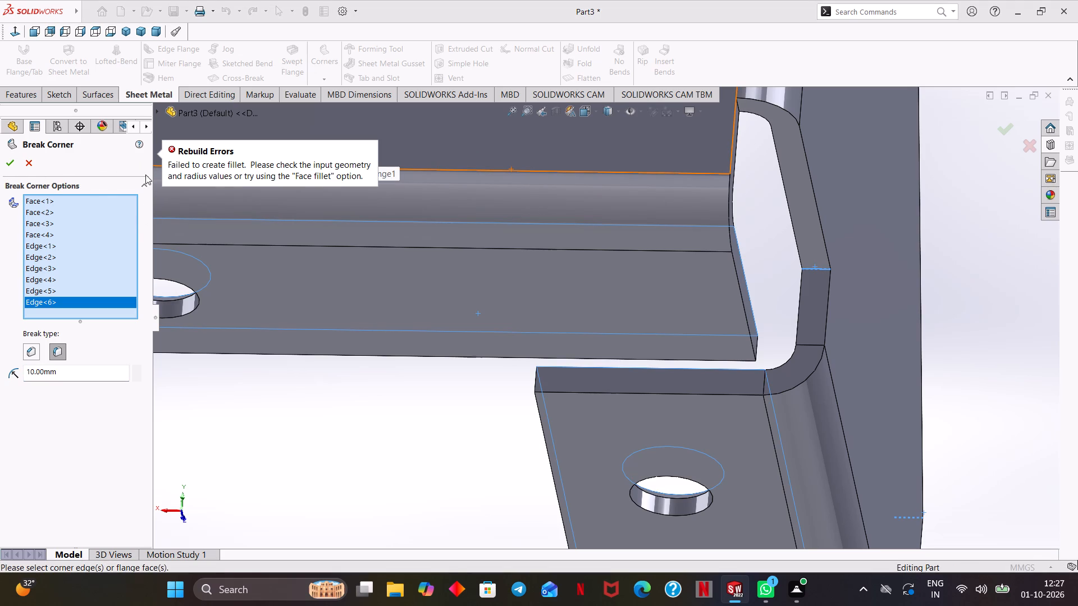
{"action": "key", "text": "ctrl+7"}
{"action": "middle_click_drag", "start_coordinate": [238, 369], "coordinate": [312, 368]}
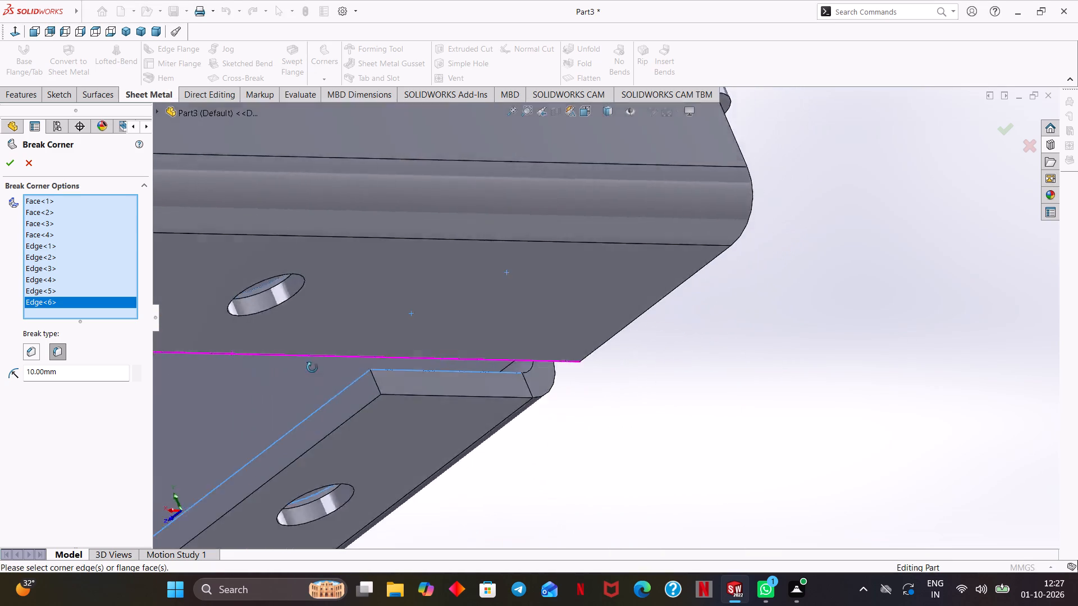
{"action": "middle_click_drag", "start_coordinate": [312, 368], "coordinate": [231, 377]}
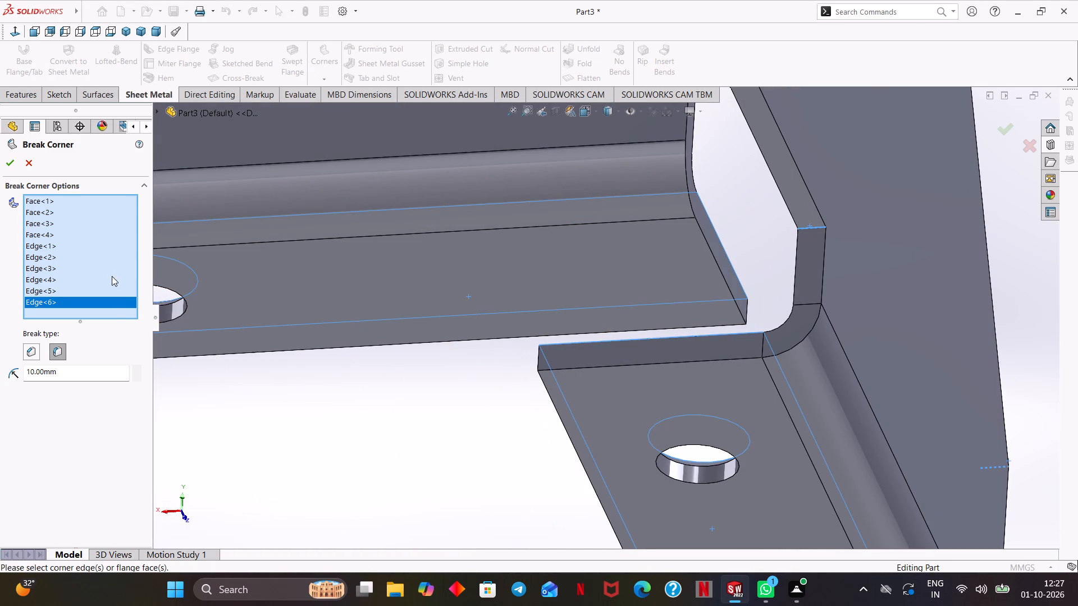
Clear all faces and edges from the corner break selection.
{"action": "right_click", "coordinate": [98, 268]}
{"action": "left_click", "coordinate": [124, 269]}
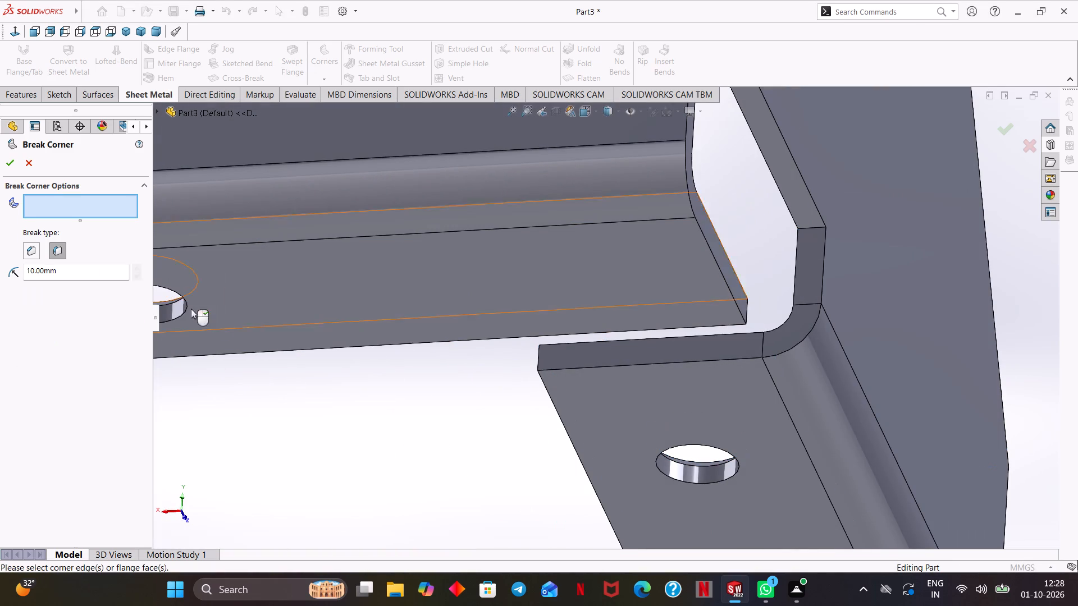
Select the upper faces of the left side flange's foot and the base plate's lower flange for the corner break.
{"action": "key", "text": "ctrl+7"}
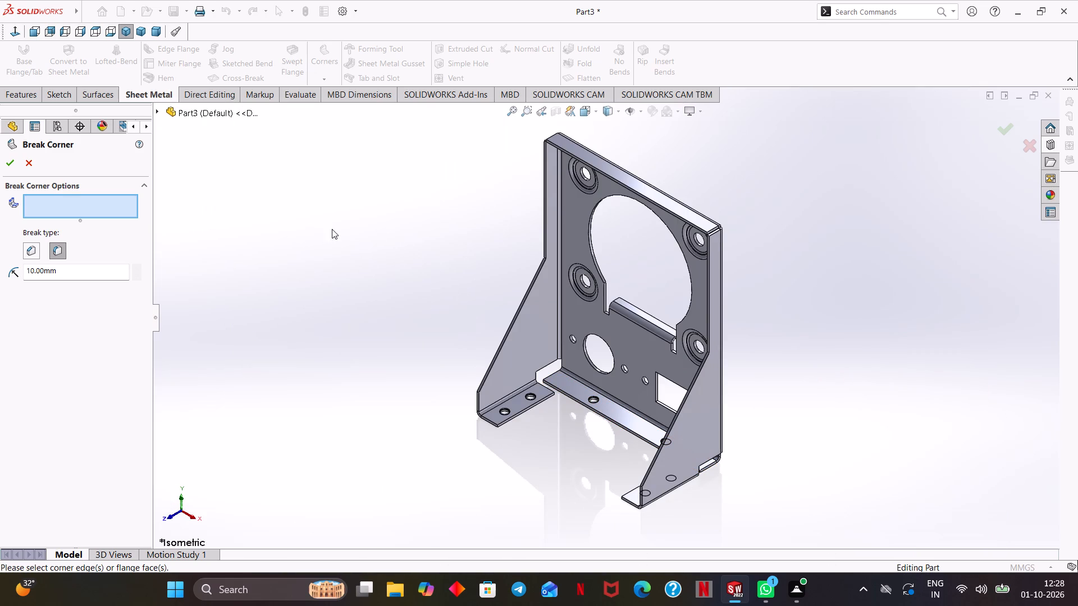
{"action": "scroll", "coordinate": [416, 238], "scroll_direction": "down", "scroll_amount": 3}
{"action": "middle_click_drag", "start_coordinate": [459, 247], "coordinate": [377, 252], "text": "ctrl"}
{"action": "scroll", "coordinate": [412, 250], "scroll_direction": "down", "scroll_amount": 2}
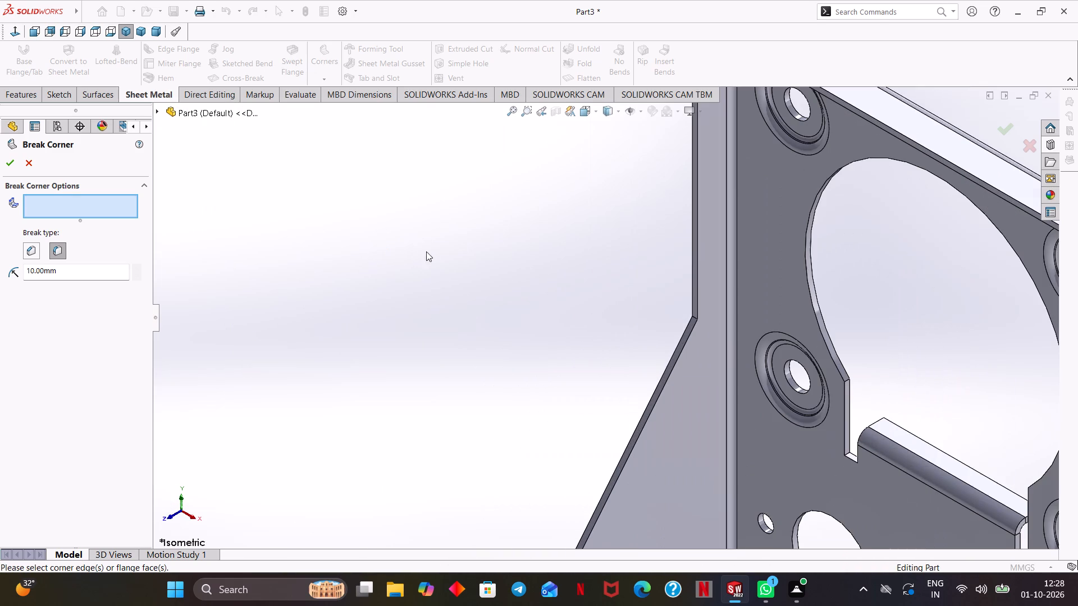
{"action": "middle_click_drag", "start_coordinate": [481, 246], "coordinate": [417, 267], "text": "ctrl"}
{"action": "middle_click_drag", "start_coordinate": [471, 251], "coordinate": [481, 248]}
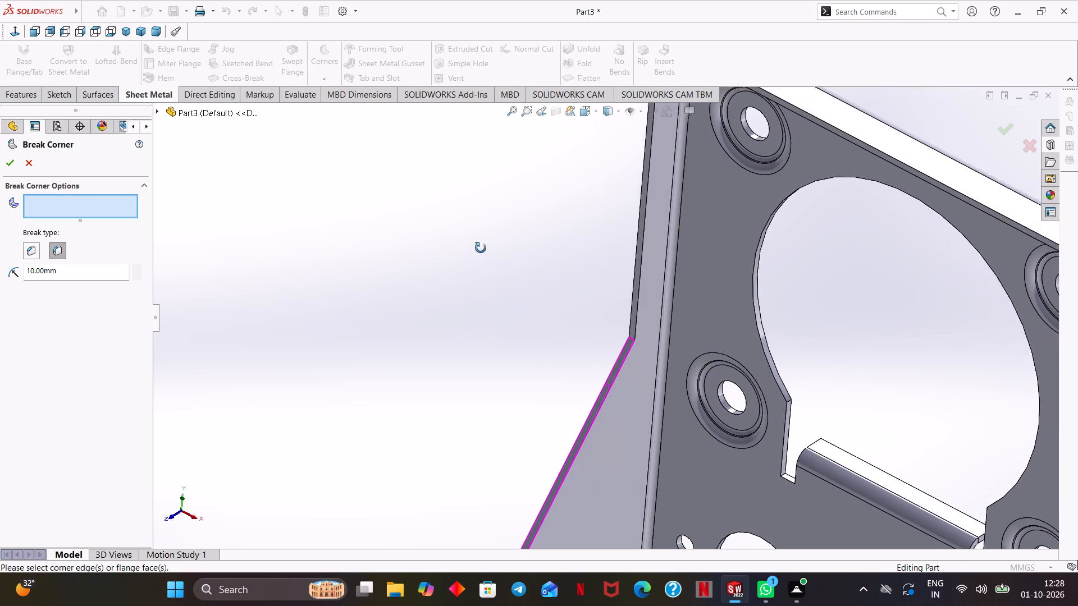
{"action": "middle_click_drag", "start_coordinate": [481, 248], "coordinate": [488, 237]}
{"action": "scroll", "coordinate": [563, 292], "scroll_direction": "up", "scroll_amount": 2}
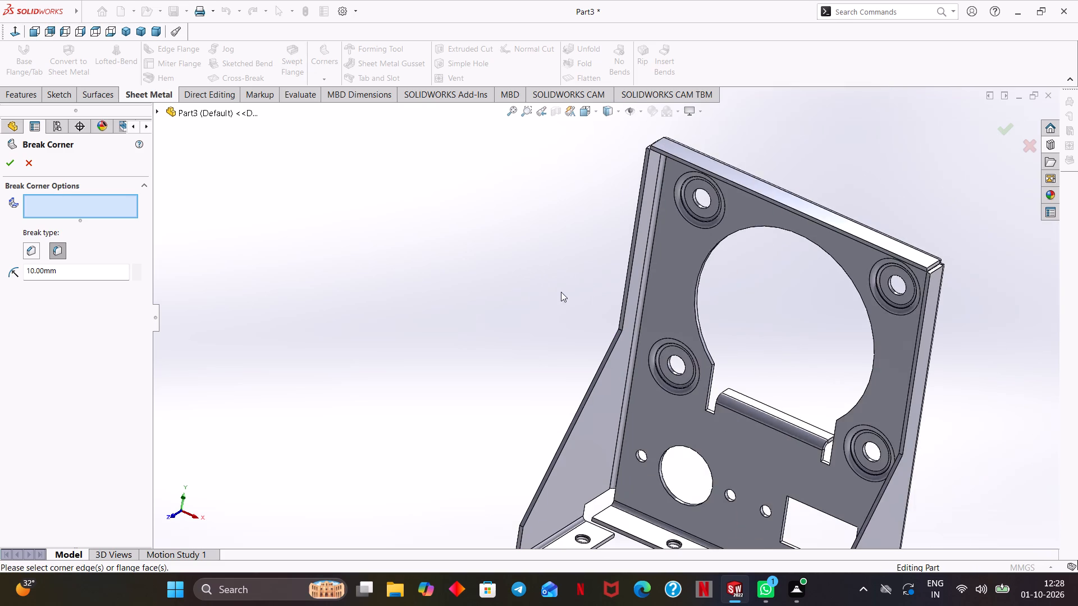
{"action": "scroll", "coordinate": [561, 292], "scroll_direction": "up", "scroll_amount": 3}
{"action": "middle_click_drag", "start_coordinate": [545, 322], "coordinate": [524, 333], "text": "ctrl"}
{"action": "middle_click_drag", "start_coordinate": [523, 343], "coordinate": [507, 361]}
{"action": "scroll", "coordinate": [518, 365], "scroll_direction": "down", "scroll_amount": 2}
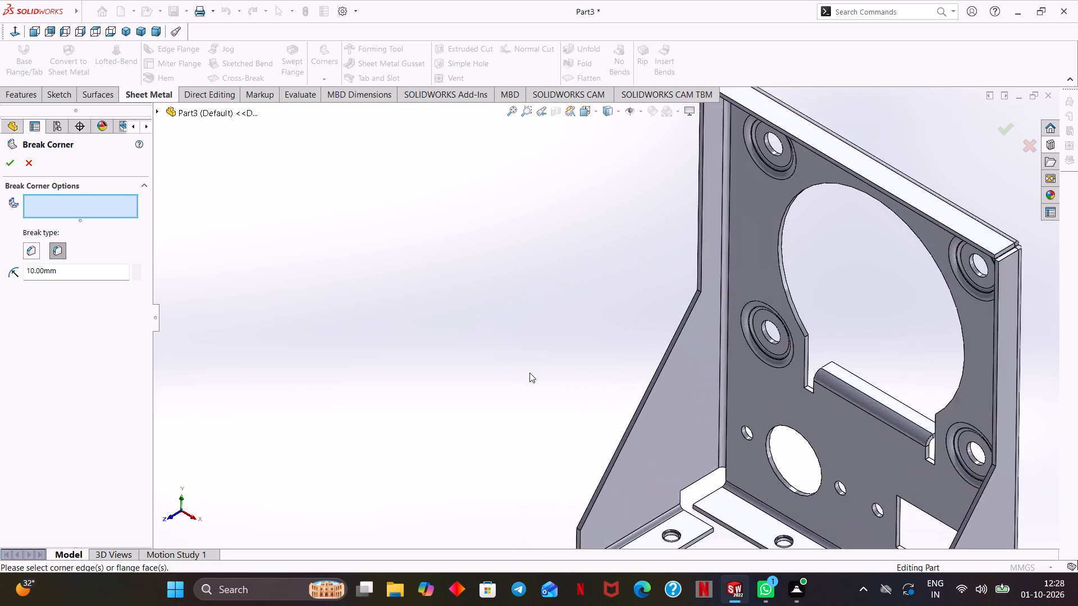
{"action": "scroll", "coordinate": [529, 373], "scroll_direction": "down", "scroll_amount": 3}
{"action": "middle_click_drag", "start_coordinate": [545, 379], "coordinate": [473, 283], "text": "ctrl"}
{"action": "middle_click_drag", "start_coordinate": [496, 320], "coordinate": [479, 291], "text": "ctrl"}
{"action": "middle_click_drag", "start_coordinate": [474, 293], "coordinate": [474, 290]}
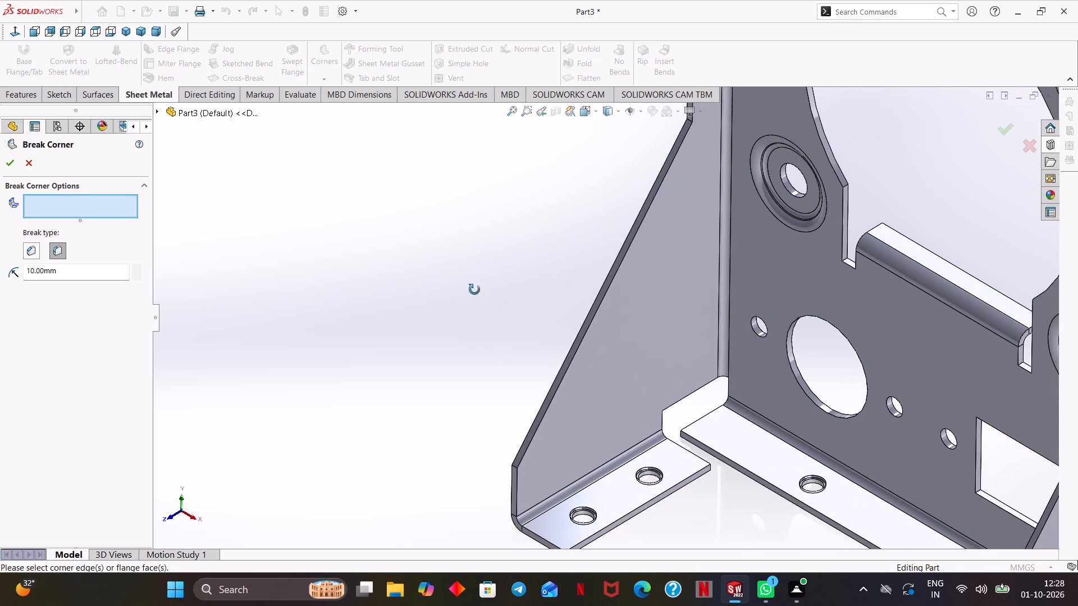
{"action": "middle_click_drag", "start_coordinate": [474, 290], "coordinate": [452, 261]}
{"action": "middle_click_drag", "start_coordinate": [493, 292], "coordinate": [520, 317]}
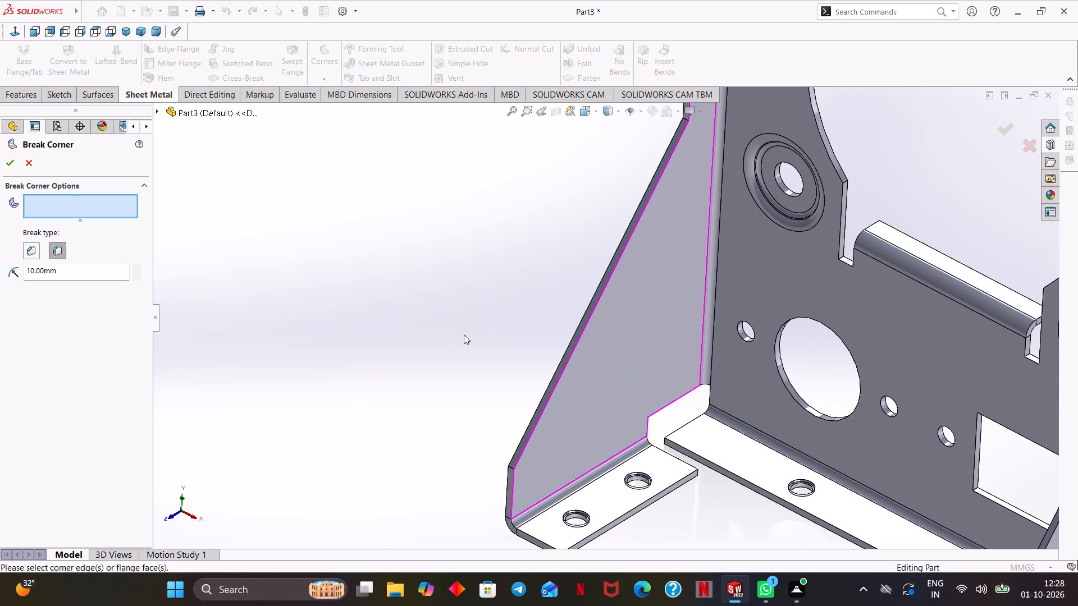
{"action": "middle_click_drag", "start_coordinate": [465, 333], "coordinate": [409, 307], "text": "ctrl"}
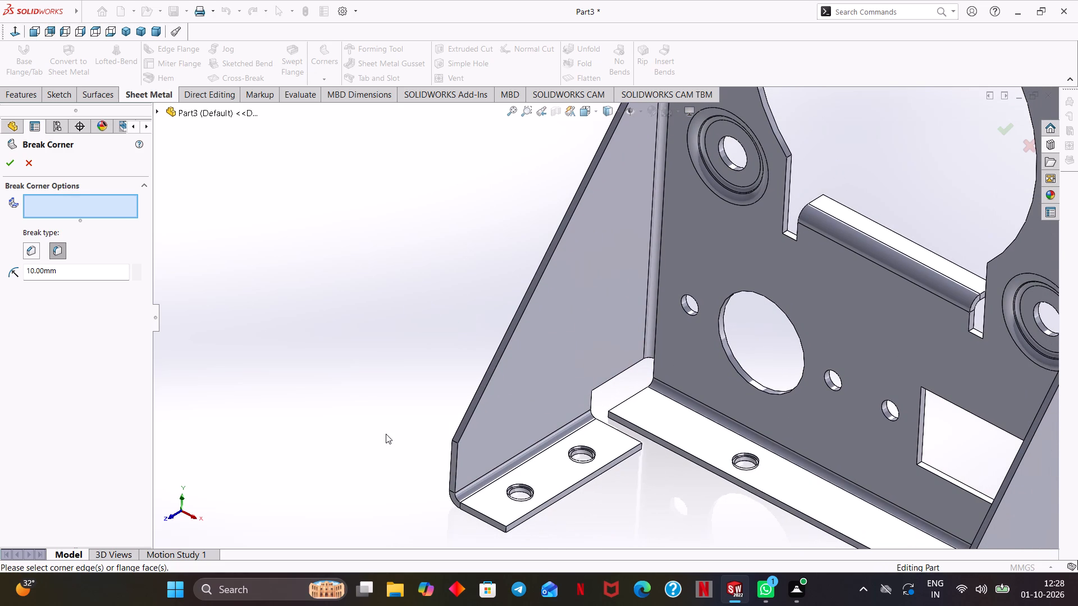
{"action": "left_click", "coordinate": [535, 462]}
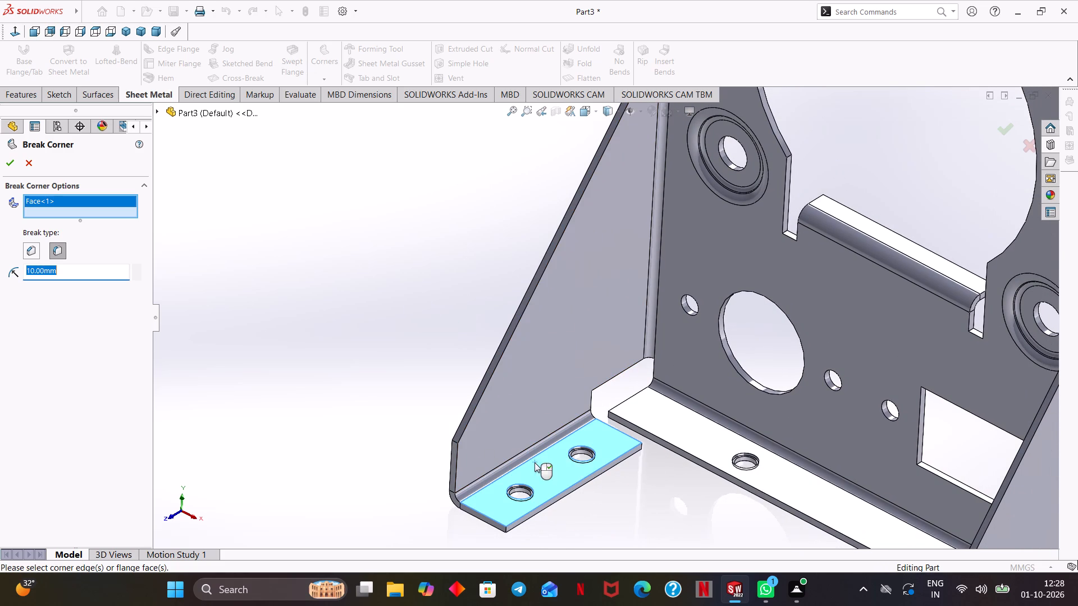
{"action": "left_click", "coordinate": [668, 405]}
{"action": "scroll", "coordinate": [802, 465], "scroll_direction": "left", "scroll_amount": 2}
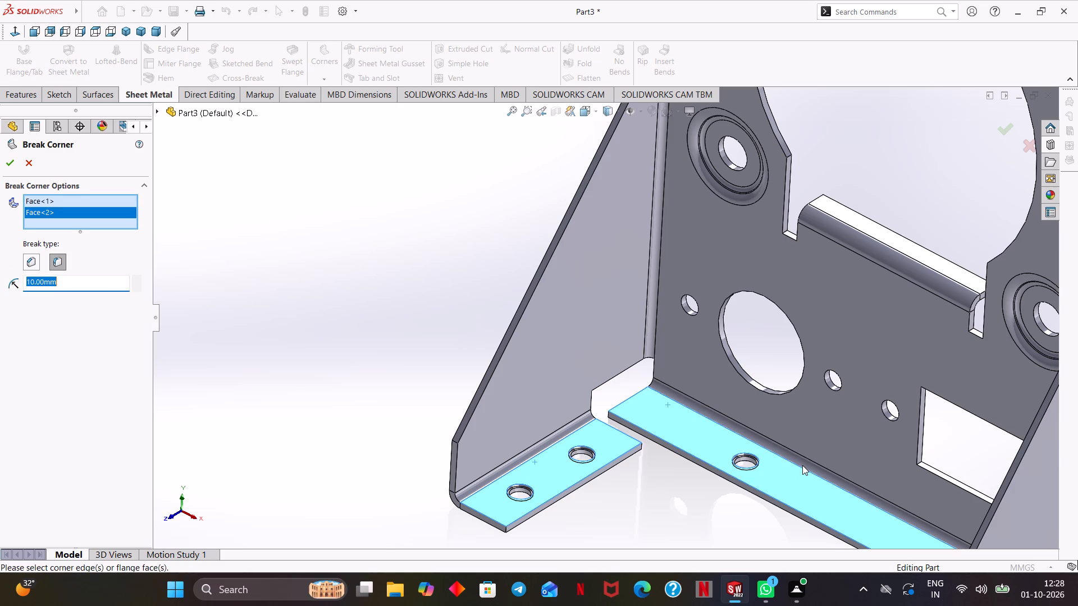
{"action": "left_click_drag", "start_coordinate": [802, 465], "coordinate": [869, 469]}
{"action": "left_click_drag", "start_coordinate": [869, 469], "coordinate": [908, 473]}
{"action": "right_click", "coordinate": [908, 473]}
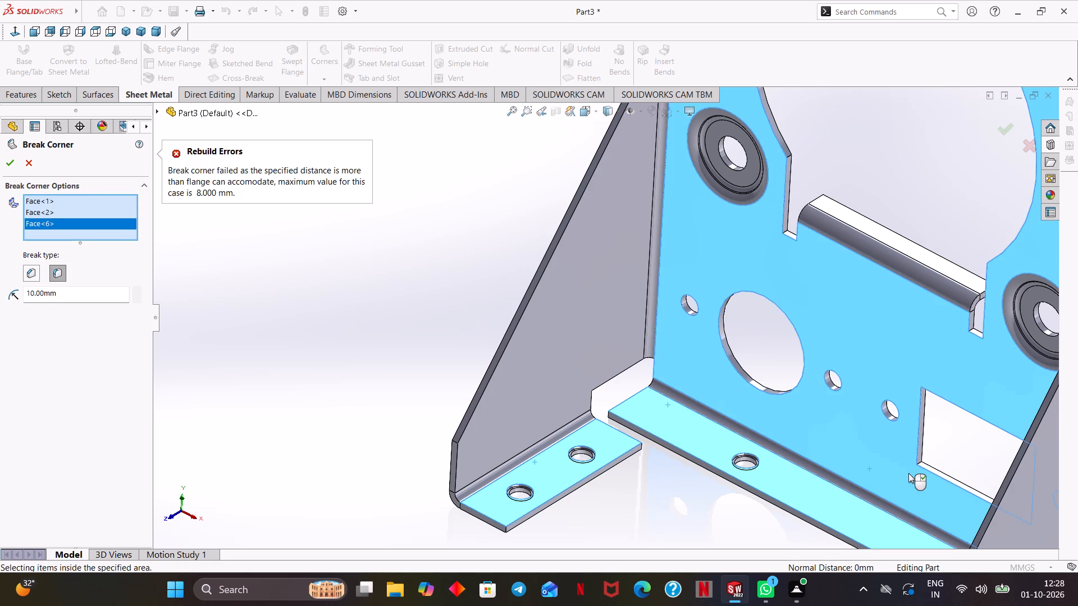
{"action": "left_click", "coordinate": [896, 462]}
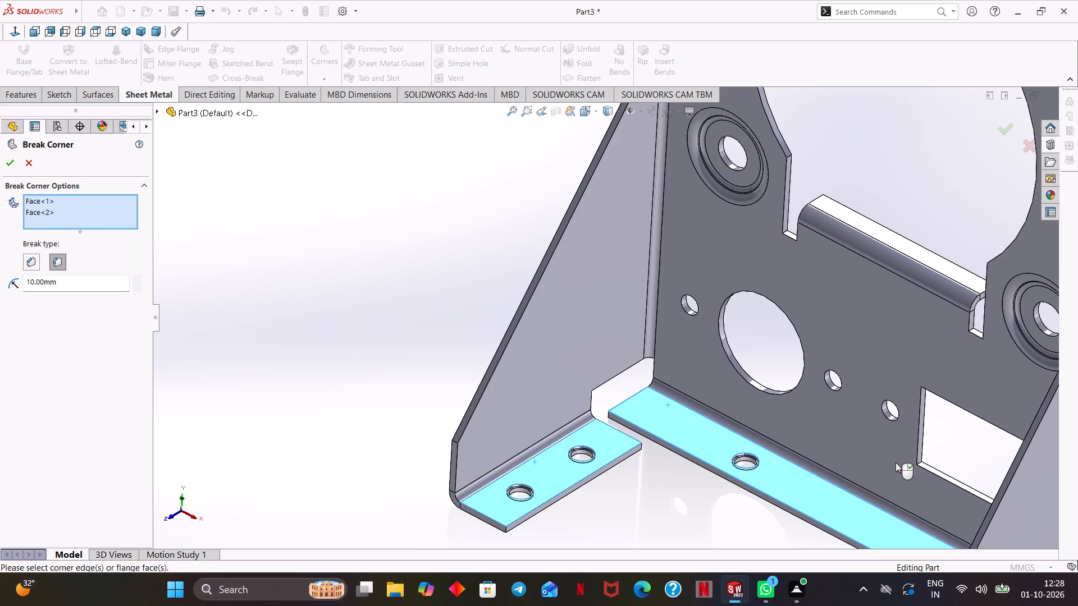
Add the upper face of the right side flange's foot to the corner break selection.
{"action": "middle_click", "coordinate": [874, 470]}
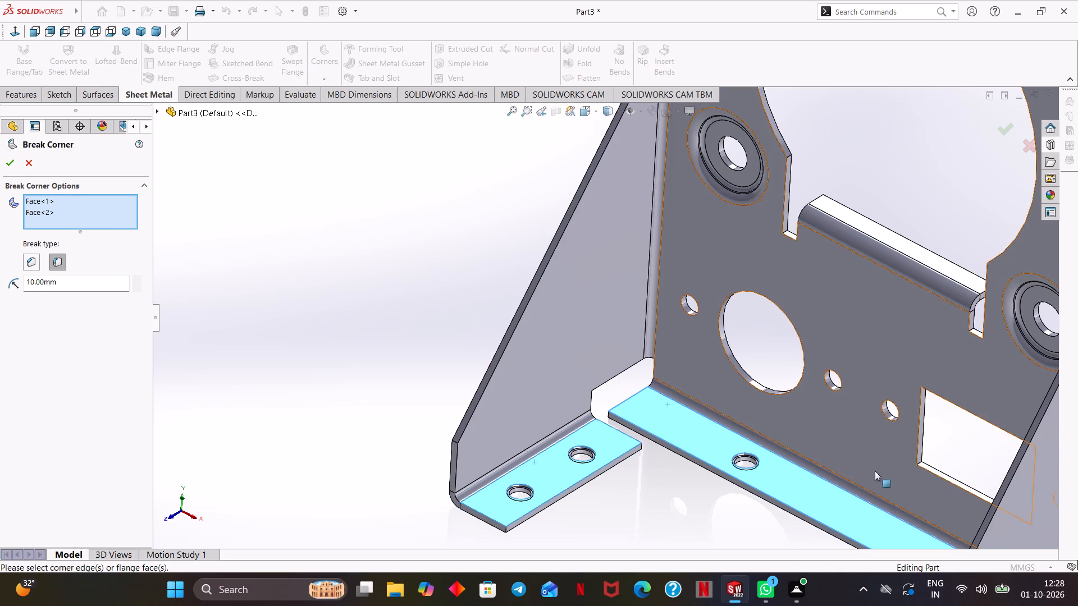
{"action": "middle_click_drag", "start_coordinate": [890, 460], "coordinate": [801, 421], "text": "ctrl"}
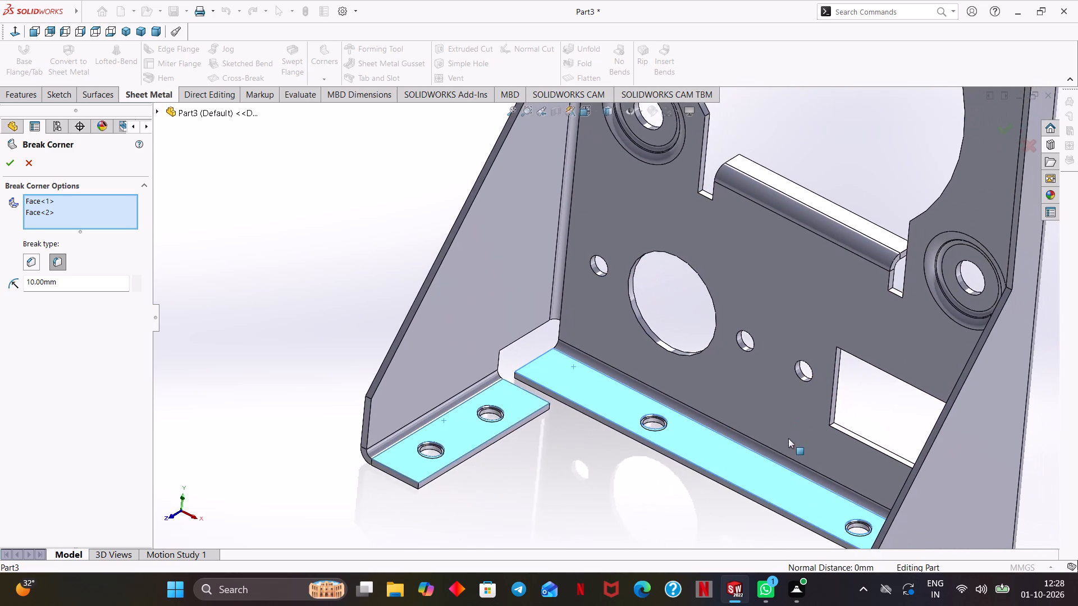
{"action": "middle_click_drag", "start_coordinate": [785, 458], "coordinate": [890, 507]}
{"action": "middle_click_drag", "start_coordinate": [898, 490], "coordinate": [724, 405], "text": "ctrl"}
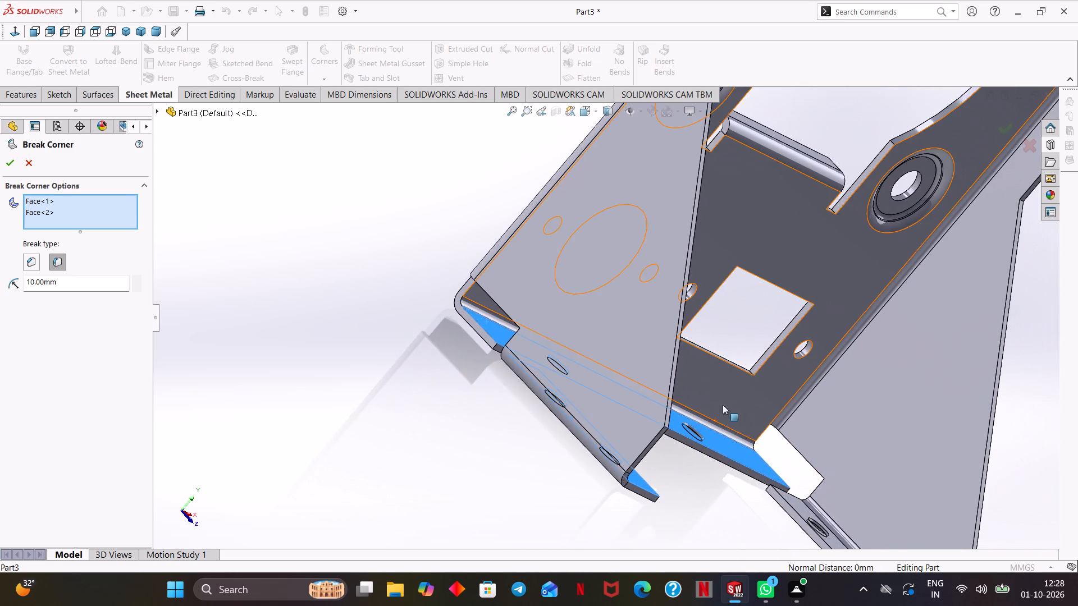
{"action": "middle_click_drag", "start_coordinate": [726, 425], "coordinate": [711, 406], "text": "ctrl"}
{"action": "middle_click_drag", "start_coordinate": [718, 420], "coordinate": [702, 426]}
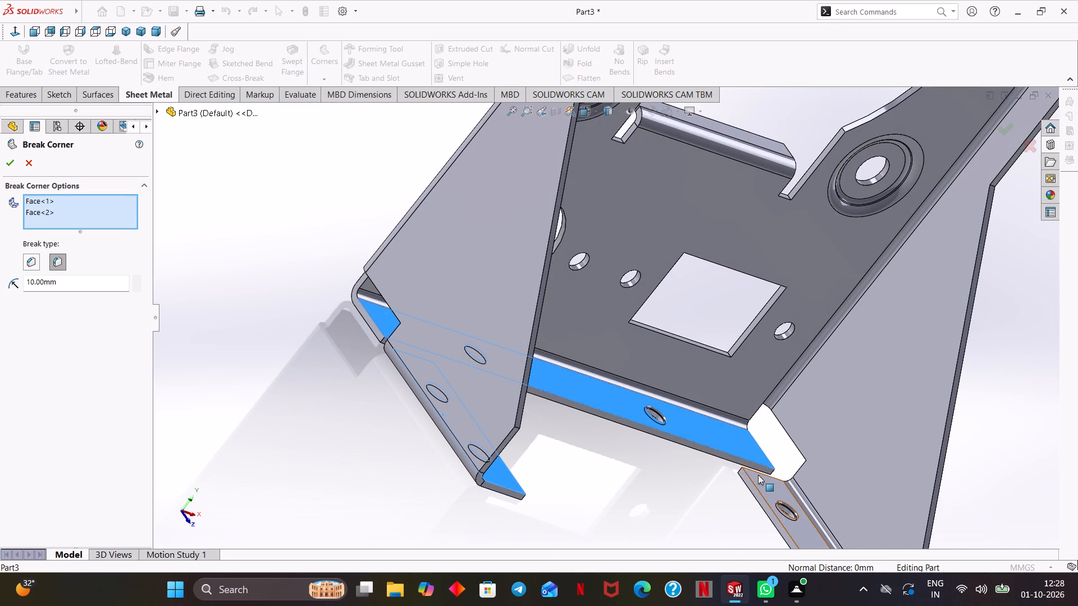
{"action": "middle_click_drag", "start_coordinate": [762, 480], "coordinate": [734, 480]}
{"action": "left_click", "coordinate": [752, 486]}
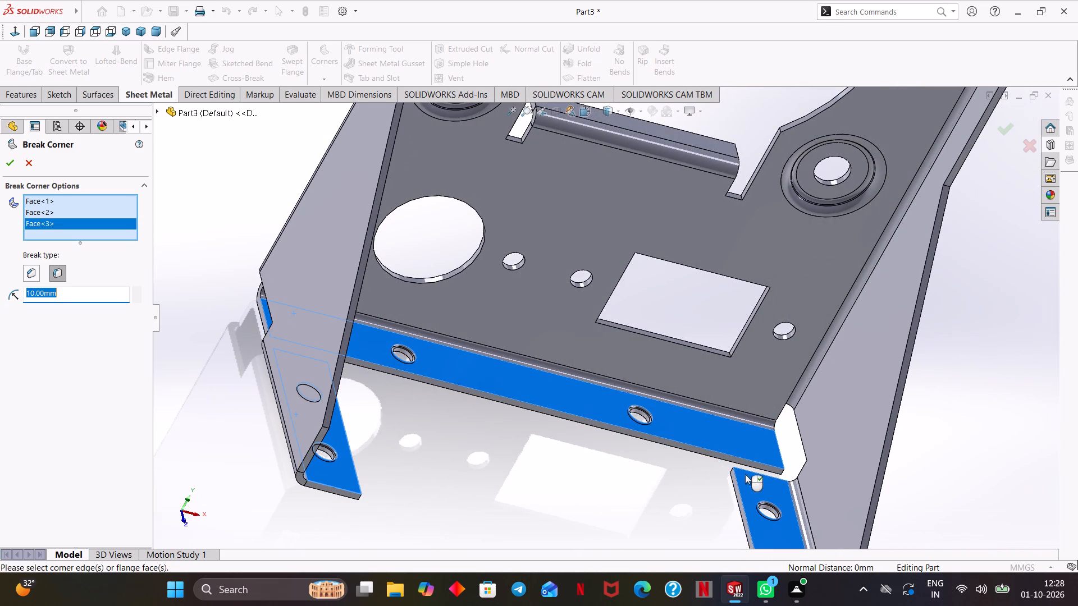
Add the face of the small bent tab below the large round opening to the corner break selection.
{"action": "scroll", "coordinate": [684, 414], "scroll_direction": "up", "scroll_amount": 2}
{"action": "middle_click_drag", "start_coordinate": [694, 387], "coordinate": [675, 410]}
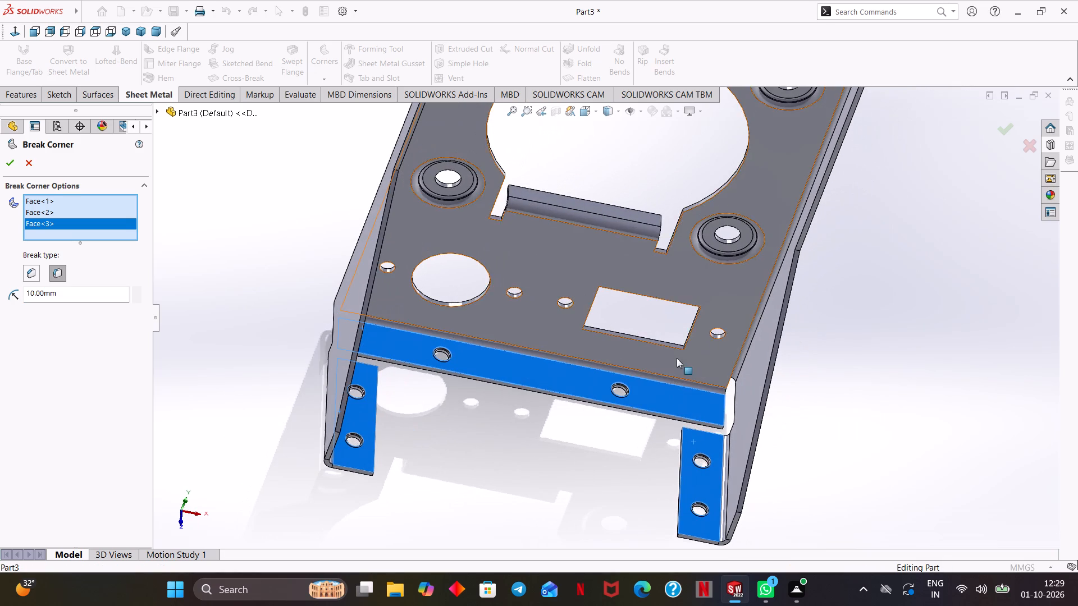
{"action": "left_click", "coordinate": [638, 210]}
{"action": "left_click", "coordinate": [636, 217]}
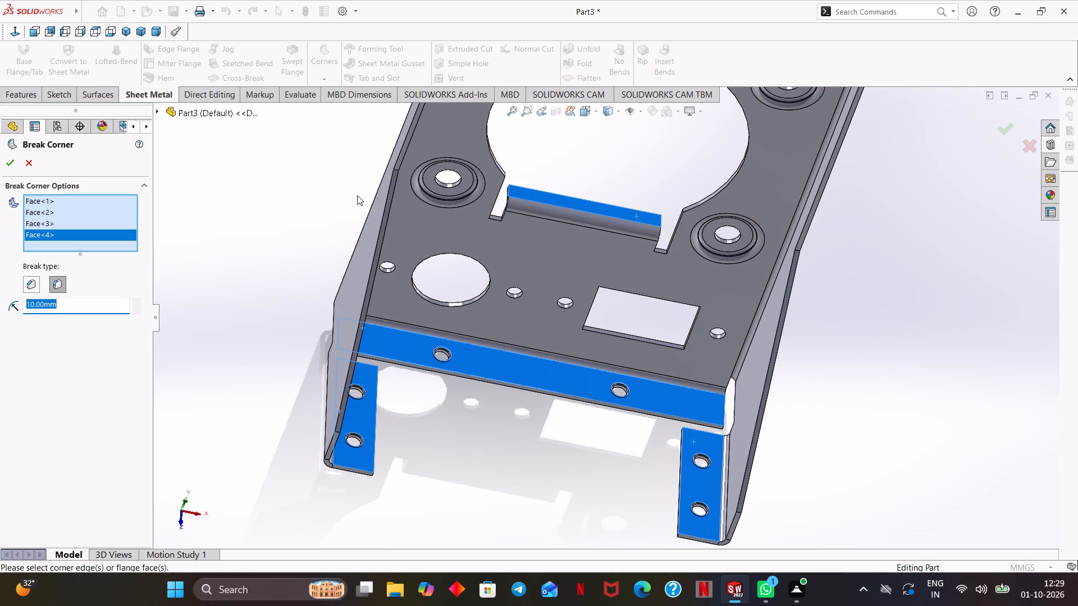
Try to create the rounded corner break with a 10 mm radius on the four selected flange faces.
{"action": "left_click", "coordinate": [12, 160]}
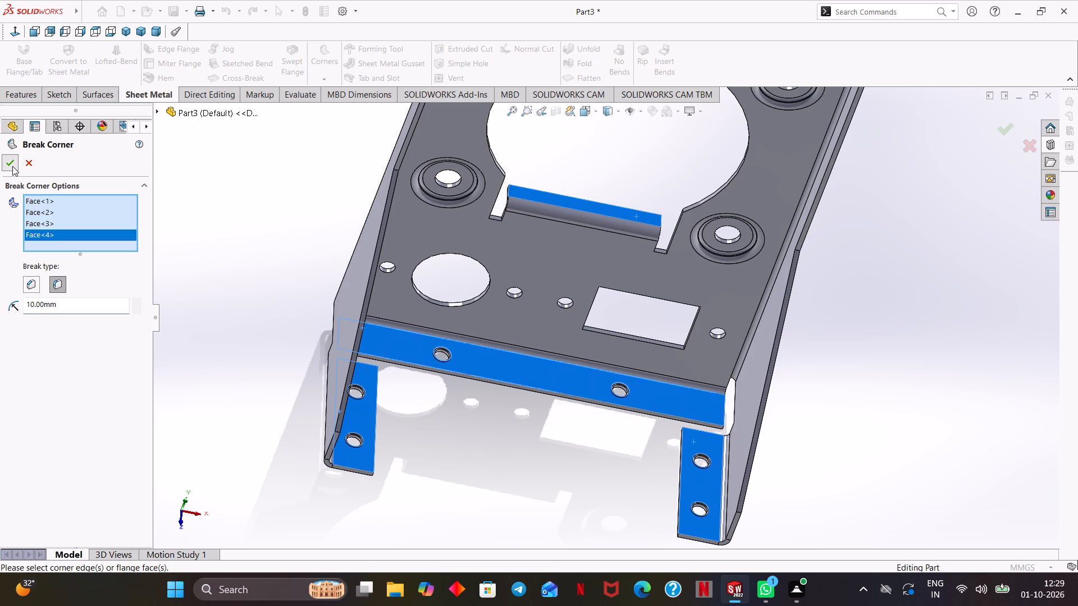
Set the corner break radius to 1.5 mm.
{"action": "double_click", "coordinate": [70, 311]}
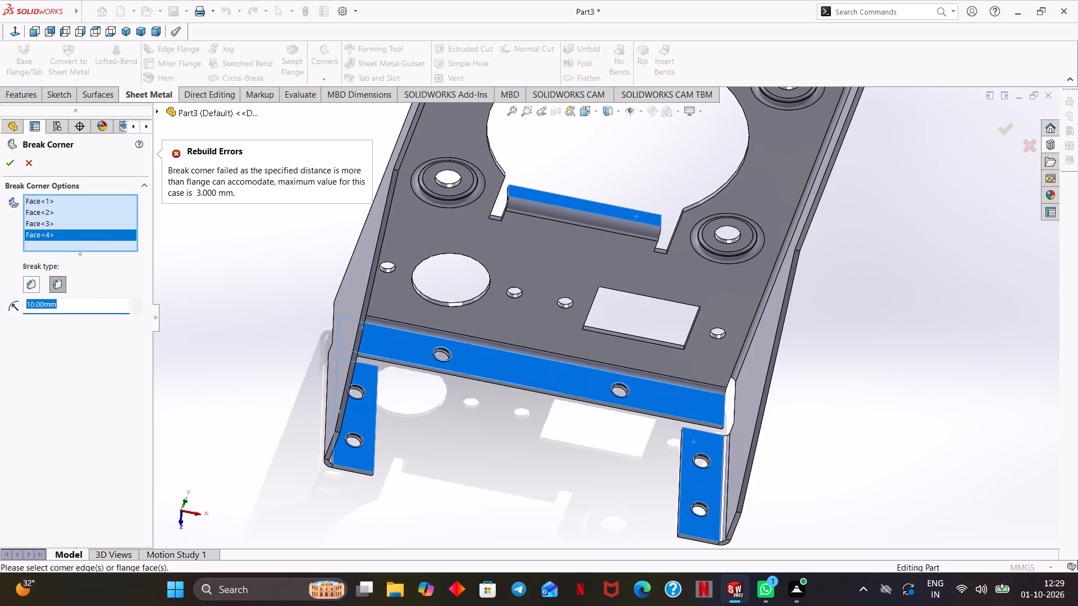
{"action": "type", "text": "1.0"}
{"action": "key", "text": "BackSpace"}
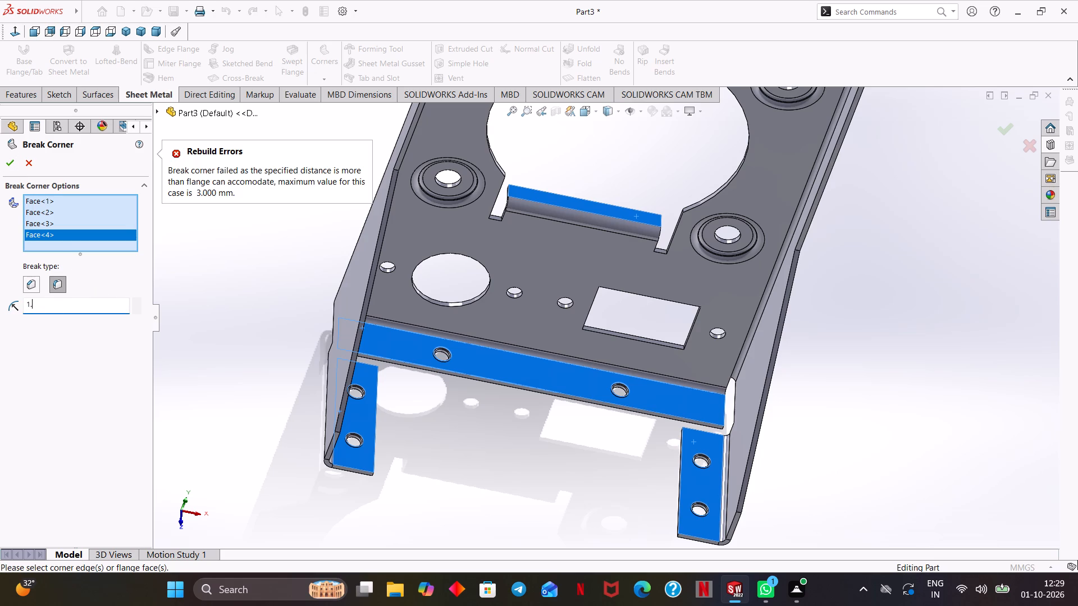
{"action": "type", "text": ".5"}
{"action": "key", "text": "Return"}
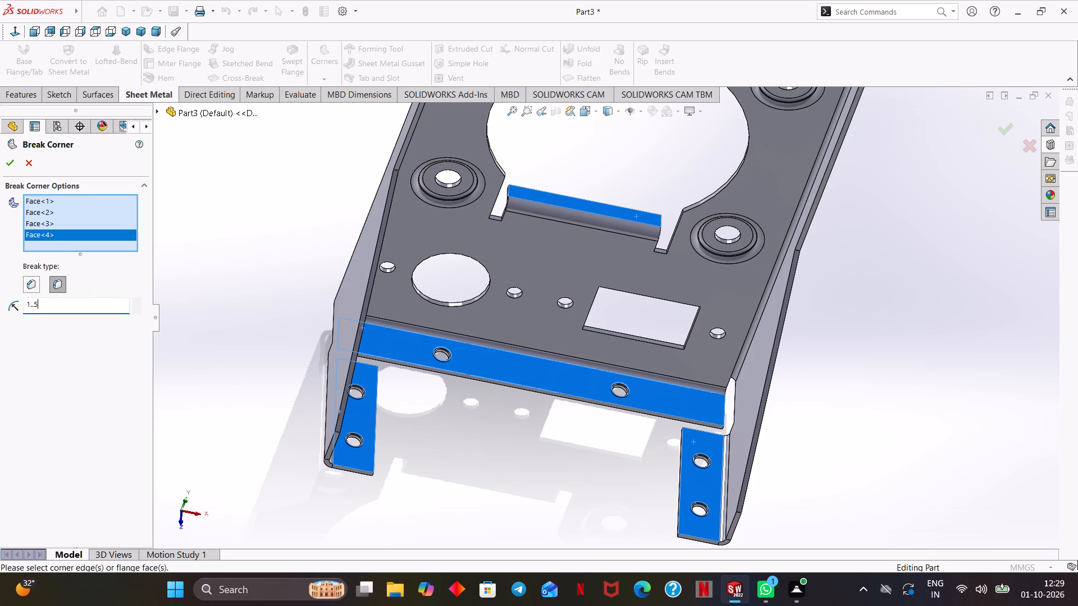
{"action": "key", "text": "BackSpace"}
{"action": "key", "text": "BackSpace"}
{"action": "key", "text": "BackSpace"}
{"action": "type", "text": ".5"}
{"action": "key", "text": "Return"}
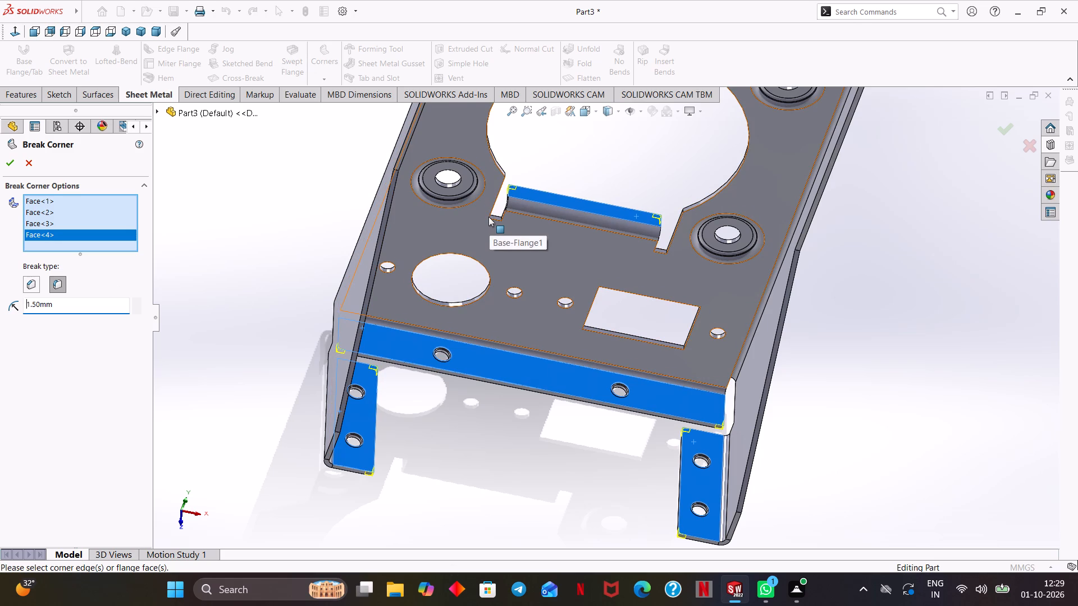
Add the corner edge at the upper end of the left side flange's sloped edge to the corner break selection.
{"action": "scroll", "coordinate": [488, 217], "scroll_direction": "up", "scroll_amount": 3, "text": "ctrl"}
{"action": "scroll", "coordinate": [488, 217], "scroll_direction": "down", "scroll_amount": 2, "text": "ctrl"}
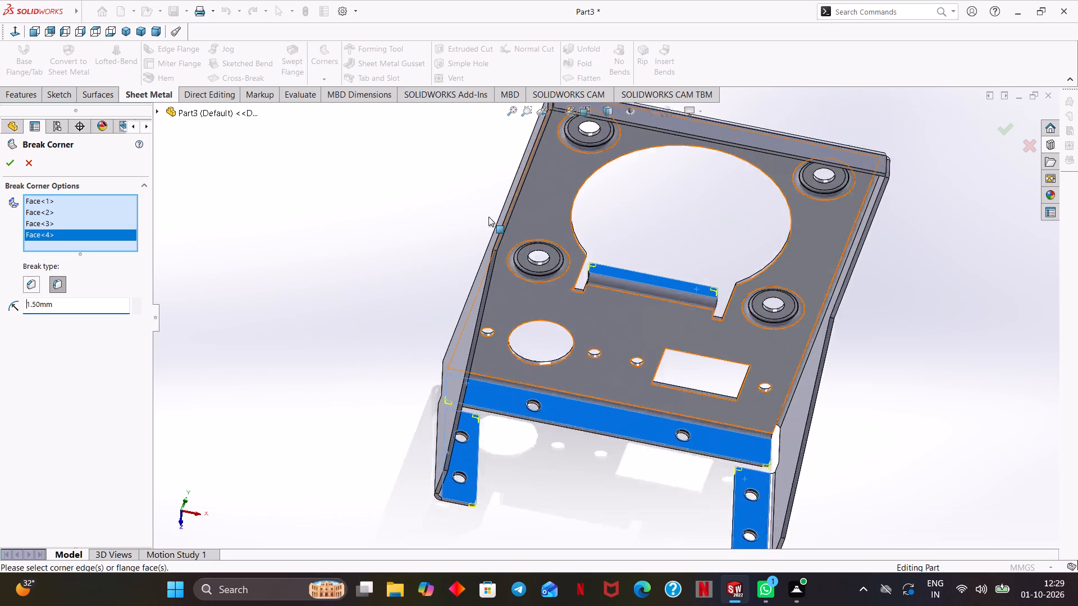
{"action": "scroll", "coordinate": [488, 217], "scroll_direction": "down", "scroll_amount": 2, "text": "ctrl"}
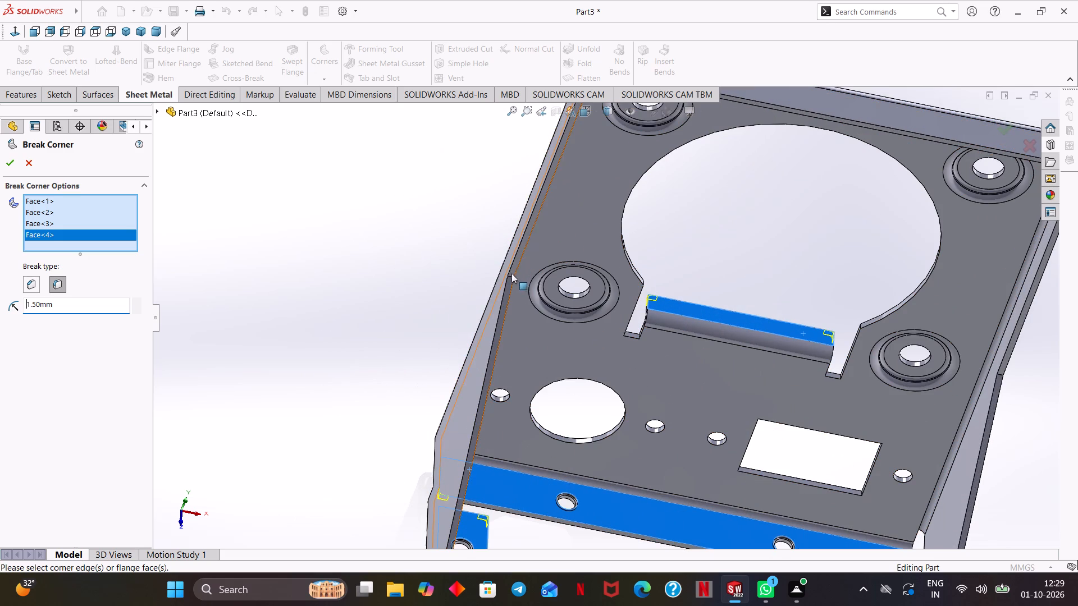
{"action": "left_click", "coordinate": [510, 276]}
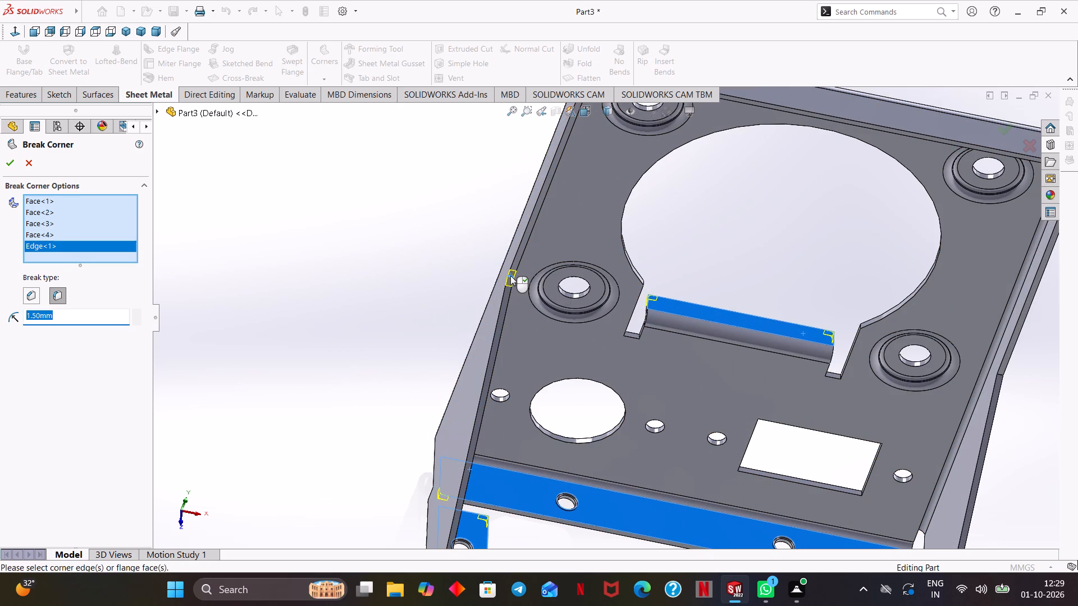
Add the corner edge at the lower end of the left side flange's sloped edge to the corner break selection.
{"action": "scroll", "coordinate": [510, 276], "scroll_direction": "down", "scroll_amount": 1}
{"action": "scroll", "coordinate": [510, 277], "scroll_direction": "up", "scroll_amount": 2}
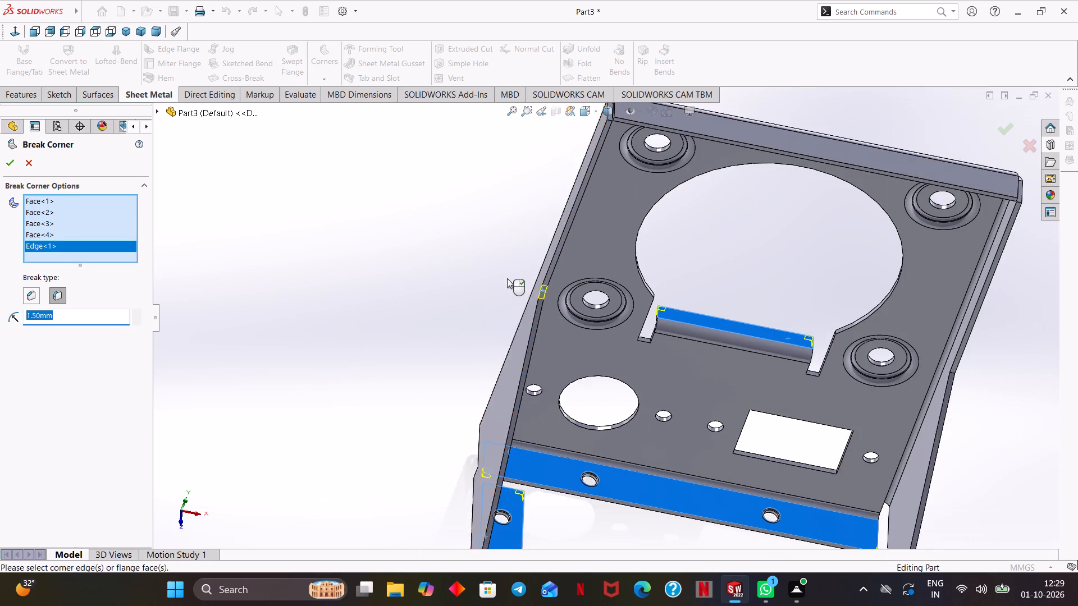
{"action": "scroll", "coordinate": [507, 278], "scroll_direction": "up", "scroll_amount": 1}
{"action": "middle_click_drag", "start_coordinate": [627, 515], "coordinate": [580, 467], "text": "ctrl"}
{"action": "middle_click_drag", "start_coordinate": [572, 481], "coordinate": [567, 463]}
{"action": "scroll", "coordinate": [567, 463], "scroll_direction": "down", "scroll_amount": 4}
{"action": "middle_click_drag", "start_coordinate": [555, 470], "coordinate": [610, 462], "text": "ctrl"}
{"action": "middle_click_drag", "start_coordinate": [599, 470], "coordinate": [599, 448]}
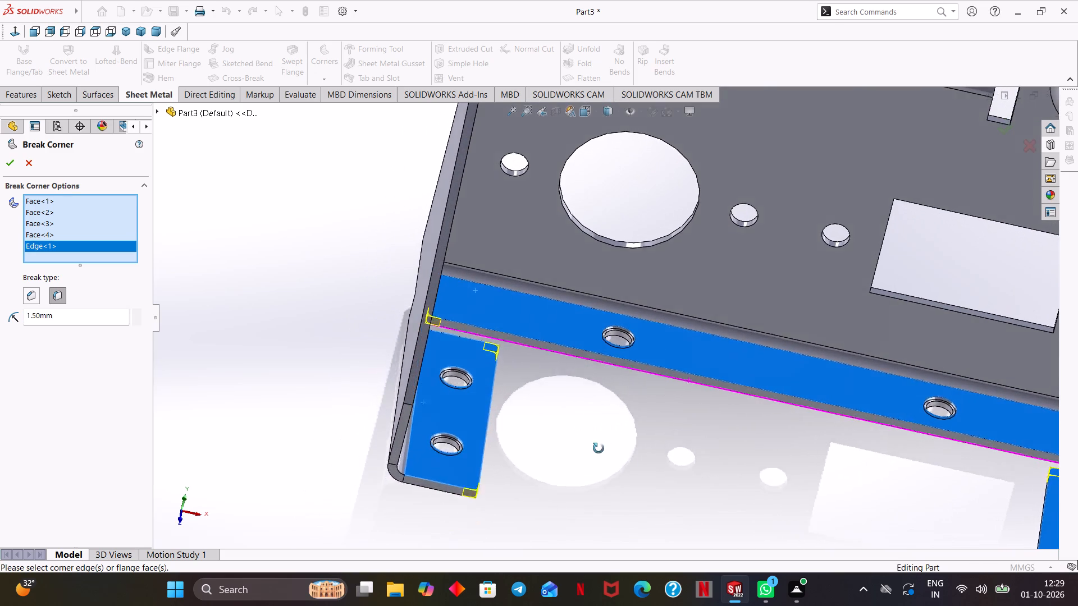
{"action": "middle_click_drag", "start_coordinate": [599, 448], "coordinate": [597, 417]}
{"action": "scroll", "coordinate": [592, 420], "scroll_direction": "down", "scroll_amount": 3}
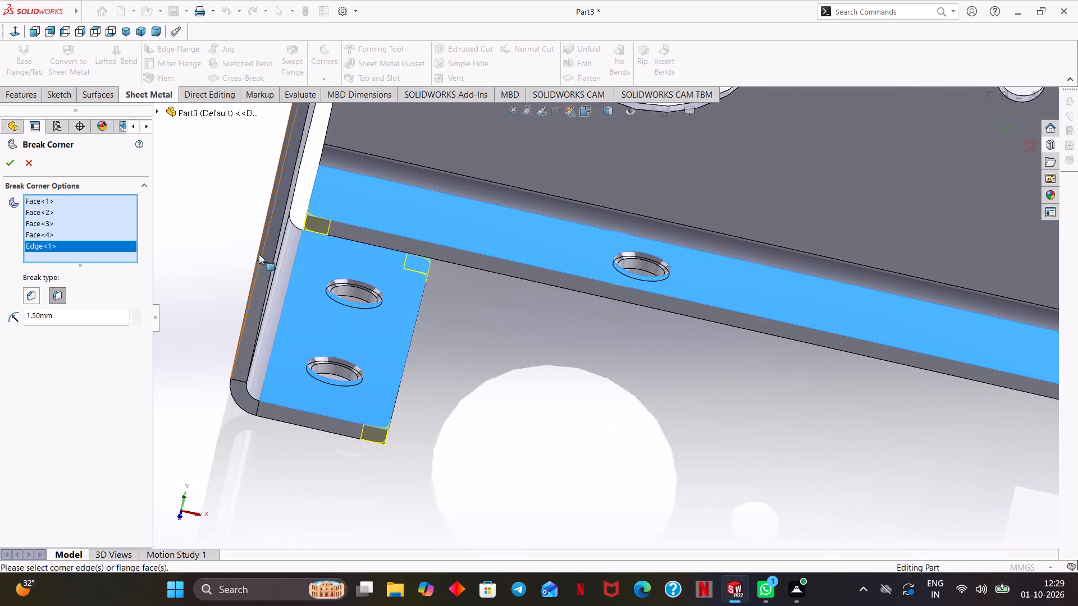
{"action": "scroll", "coordinate": [331, 270], "scroll_direction": "up", "scroll_amount": 3}
{"action": "middle_click_drag", "start_coordinate": [332, 269], "coordinate": [304, 270]}
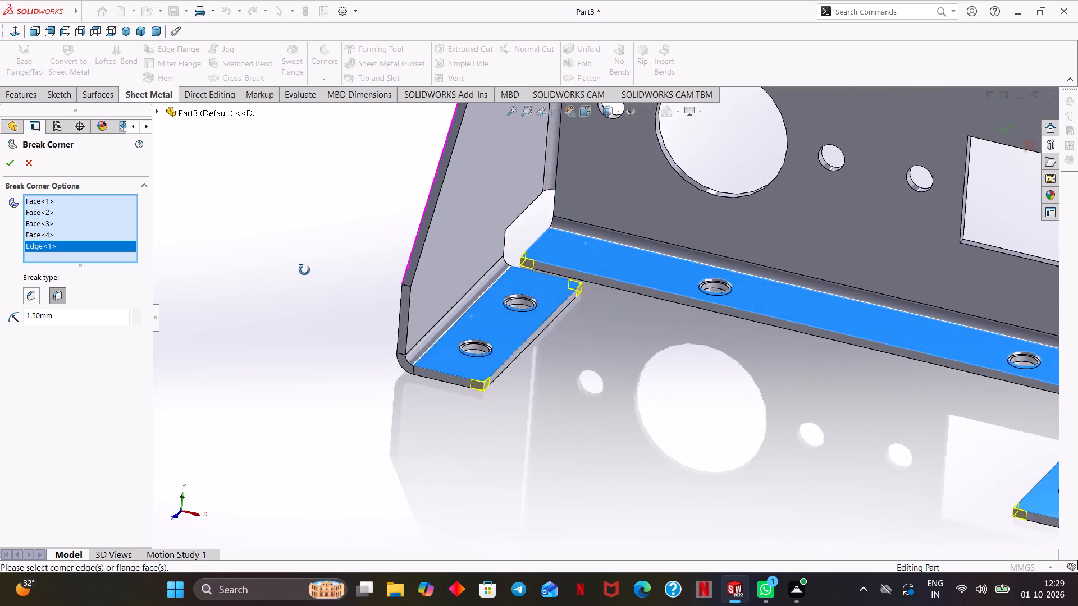
{"action": "middle_click_drag", "start_coordinate": [304, 270], "coordinate": [302, 269]}
{"action": "left_click", "coordinate": [404, 286]}
Add the corner edge at the lower end of the right side flange's sloped edge to the corner break selection.
{"action": "middle_click_drag", "start_coordinate": [600, 356], "coordinate": [601, 357]}
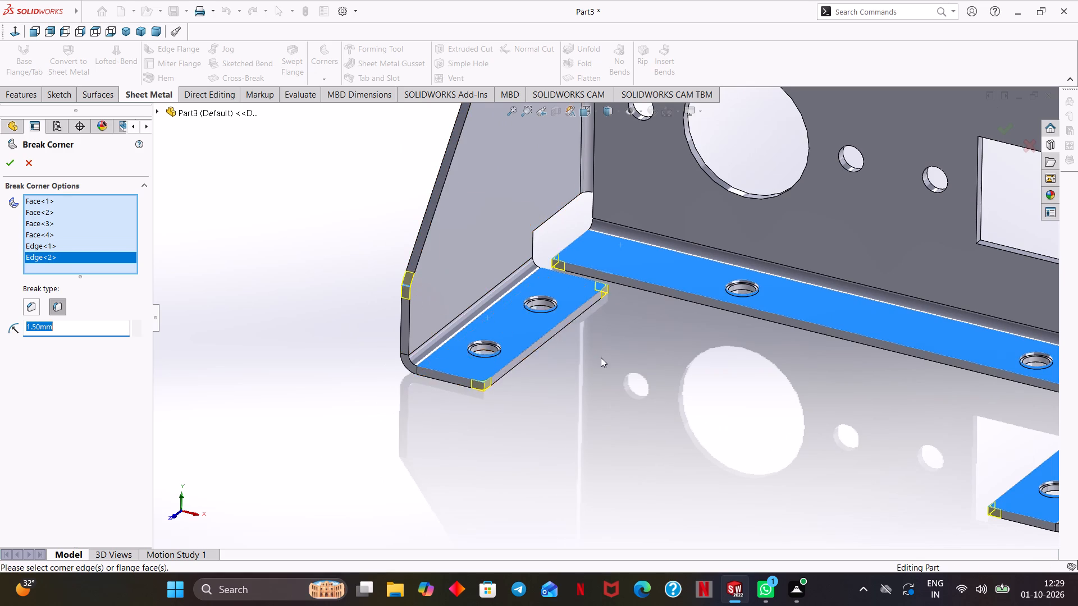
{"action": "middle_click_drag", "start_coordinate": [601, 357], "coordinate": [663, 366]}
{"action": "middle_click_drag", "start_coordinate": [762, 379], "coordinate": [378, 293], "text": "ctrl"}
{"action": "middle_click_drag", "start_coordinate": [412, 311], "coordinate": [371, 289]}
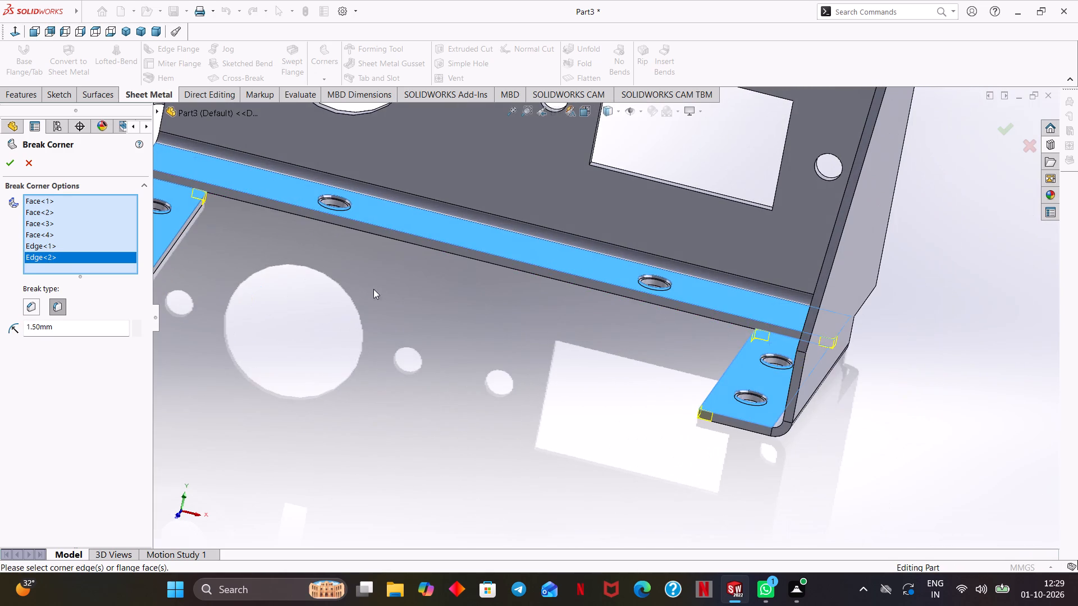
{"action": "middle_click_drag", "start_coordinate": [630, 328], "coordinate": [683, 362]}
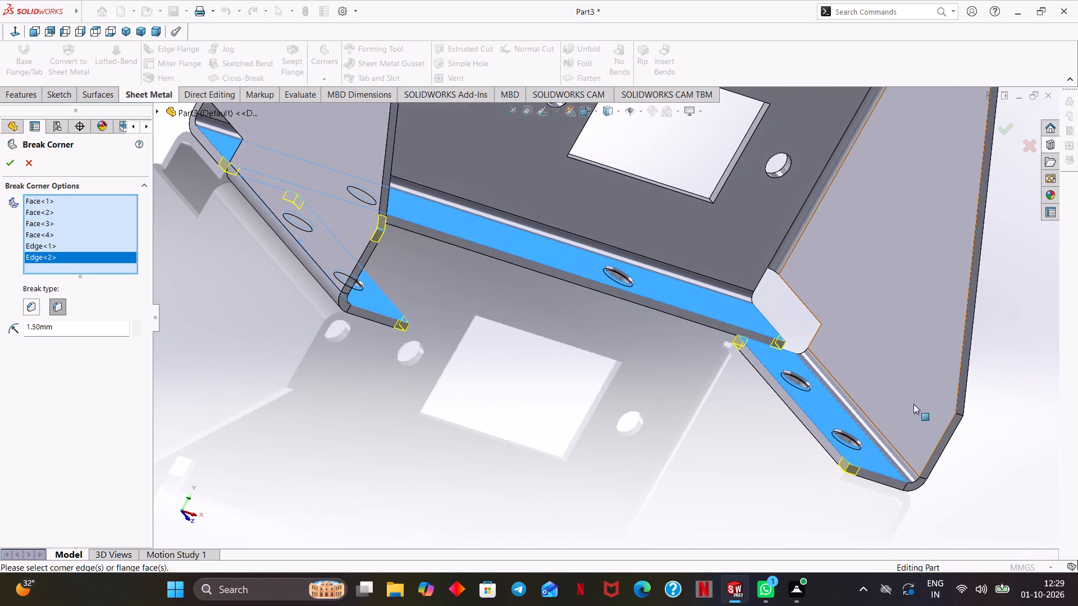
{"action": "left_click", "coordinate": [958, 414]}
Add the corner edge at the upper end of the right side flange's sloped edge to the corner break selection.
{"action": "middle_click_drag", "start_coordinate": [976, 399], "coordinate": [976, 397]}
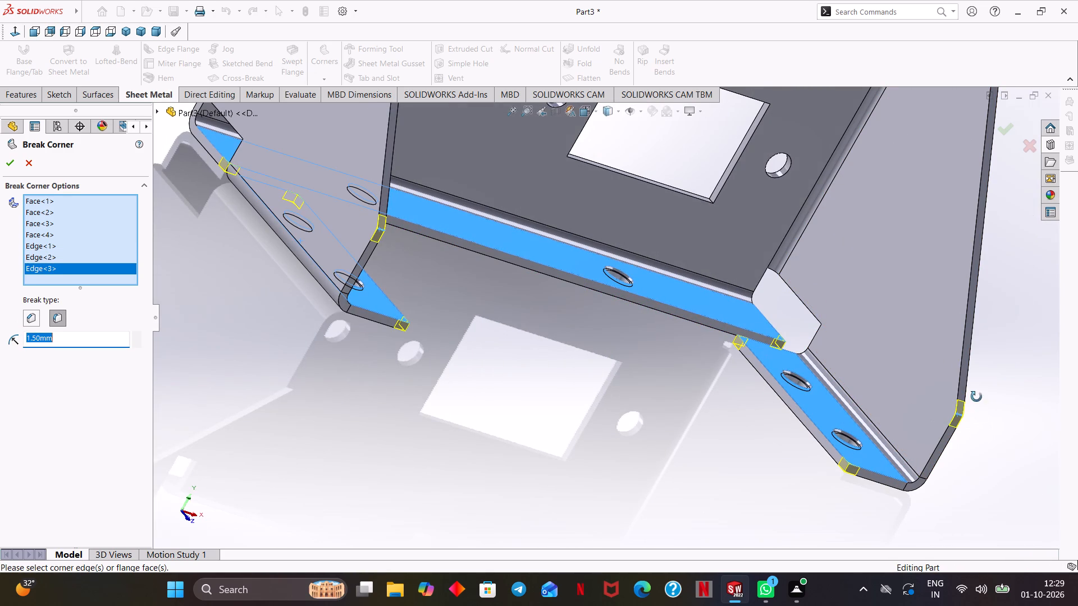
{"action": "middle_click_drag", "start_coordinate": [976, 397], "coordinate": [947, 398]}
{"action": "scroll", "coordinate": [970, 375], "scroll_direction": "up", "scroll_amount": 1}
{"action": "scroll", "coordinate": [988, 357], "scroll_direction": "up", "scroll_amount": 1, "text": "ctrl"}
{"action": "middle_click_drag", "start_coordinate": [986, 358], "coordinate": [905, 431], "text": "ctrl"}
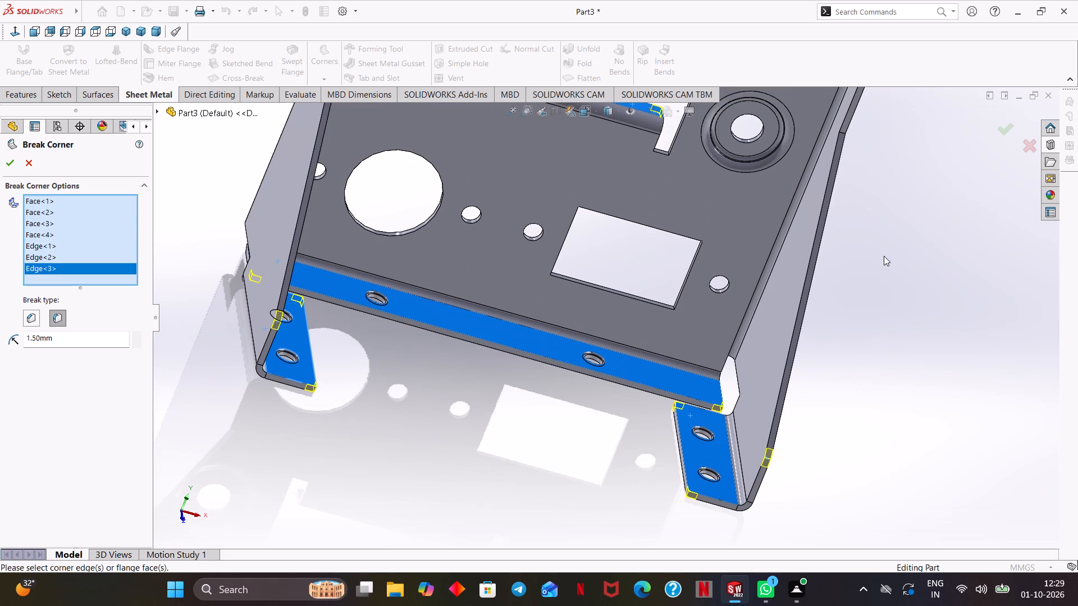
{"action": "scroll", "coordinate": [884, 259], "scroll_direction": "down", "scroll_amount": 1}
{"action": "middle_click_drag", "start_coordinate": [888, 260], "coordinate": [877, 316], "text": "ctrl"}
{"action": "scroll", "coordinate": [872, 311], "scroll_direction": "down", "scroll_amount": 1}
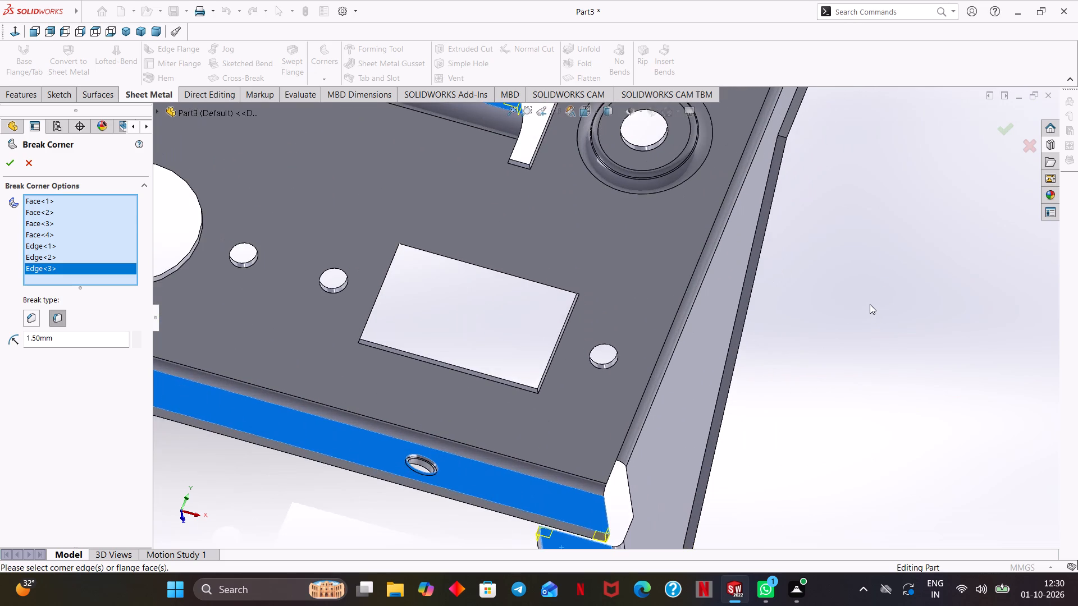
{"action": "middle_click_drag", "start_coordinate": [860, 288], "coordinate": [860, 321], "text": "ctrl"}
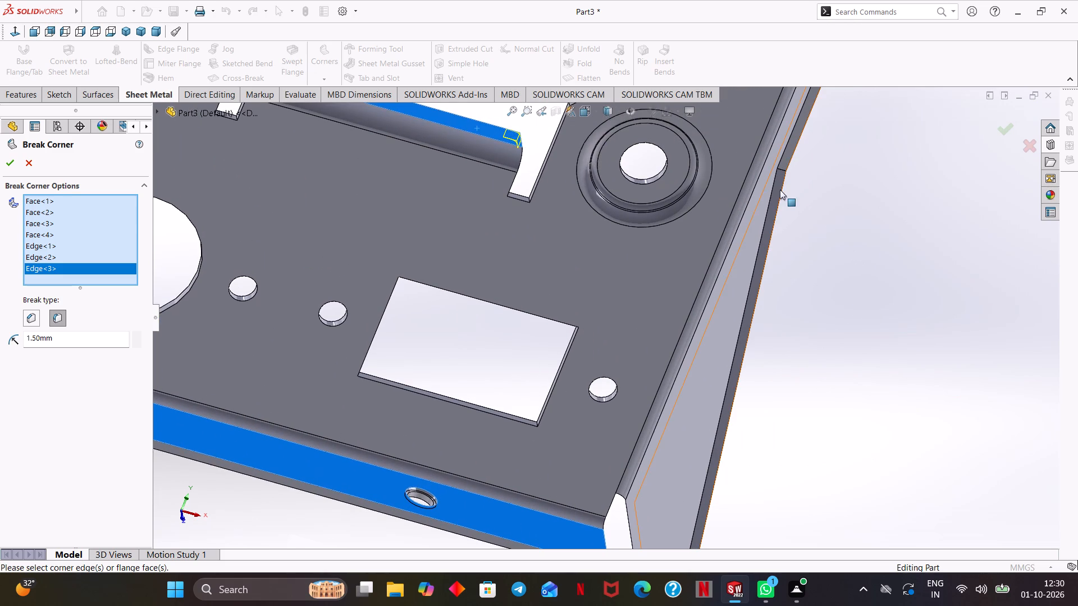
{"action": "left_click", "coordinate": [779, 167]}
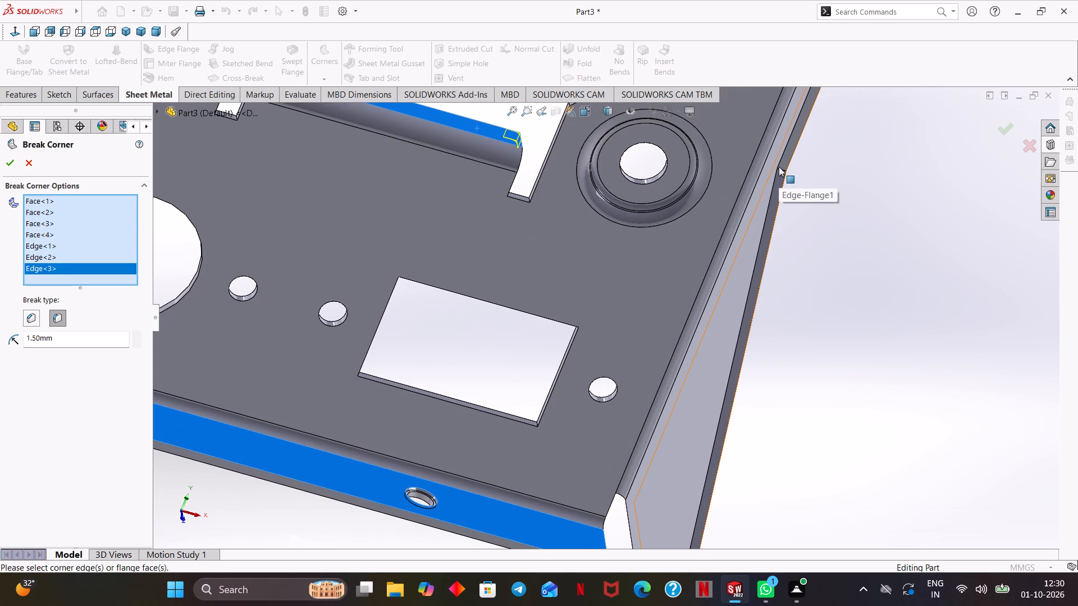
{"action": "left_click", "coordinate": [780, 169]}
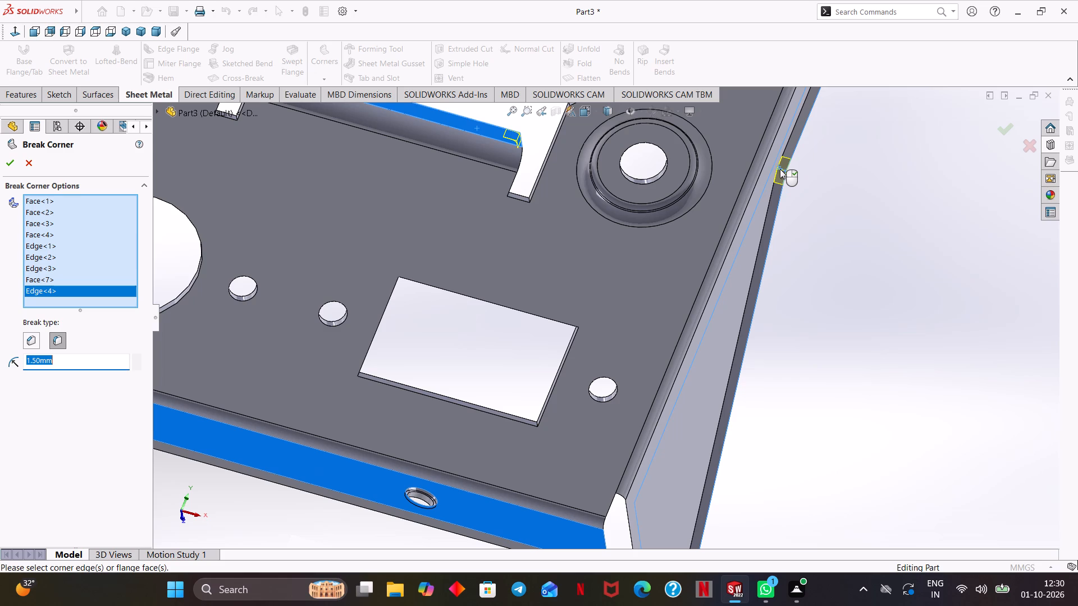
{"action": "left_click", "coordinate": [819, 215]}
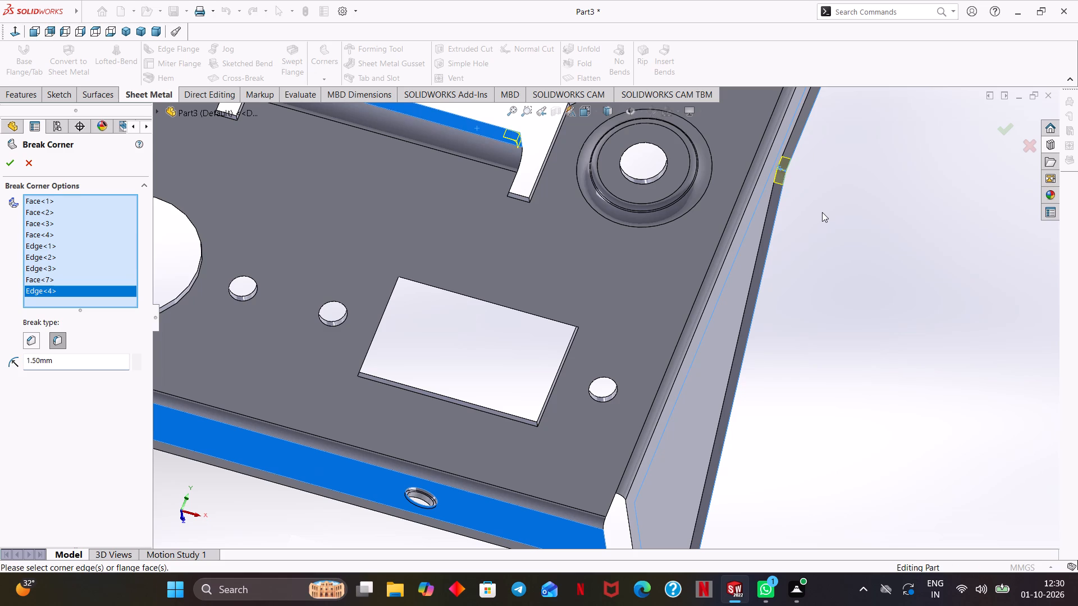
{"action": "scroll", "coordinate": [822, 212], "scroll_direction": "up", "scroll_amount": 1}
{"action": "middle_click_drag", "start_coordinate": [810, 222], "coordinate": [839, 232]}
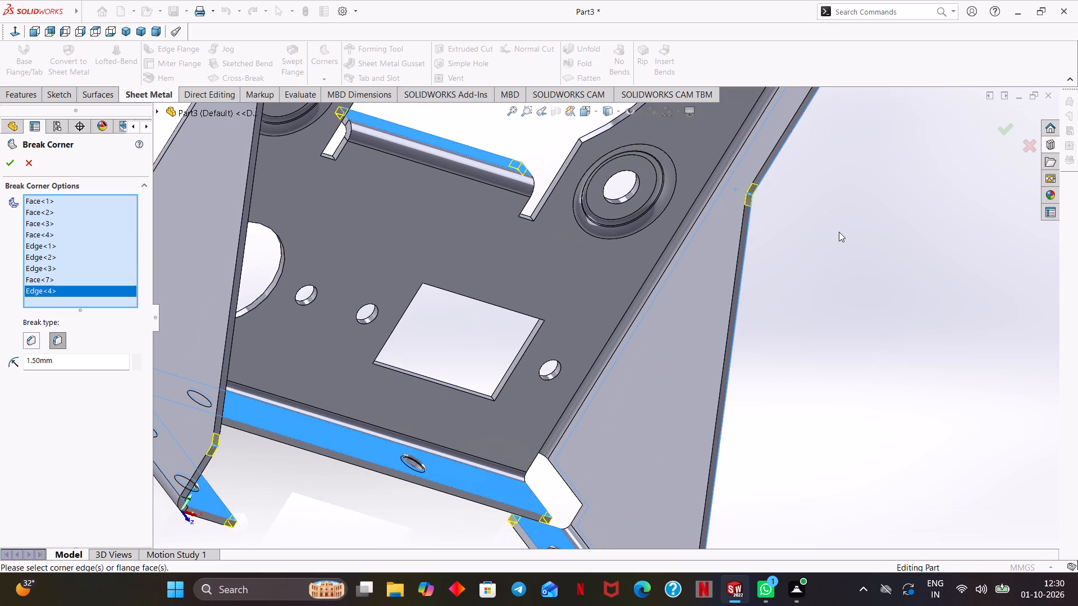
{"action": "left_click", "coordinate": [702, 229]}
{"action": "left_click", "coordinate": [702, 233]}
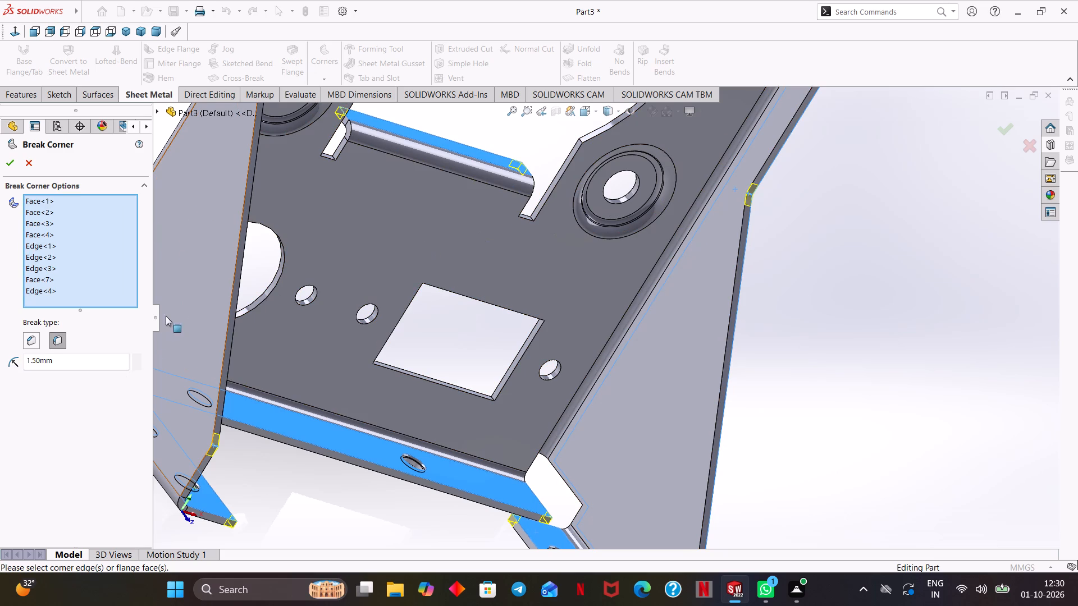
Add the right side flange's corner edge at the relief notch beside its bottom tab to the corner break selection.
{"action": "middle_click_drag", "start_coordinate": [418, 347], "coordinate": [418, 348]}
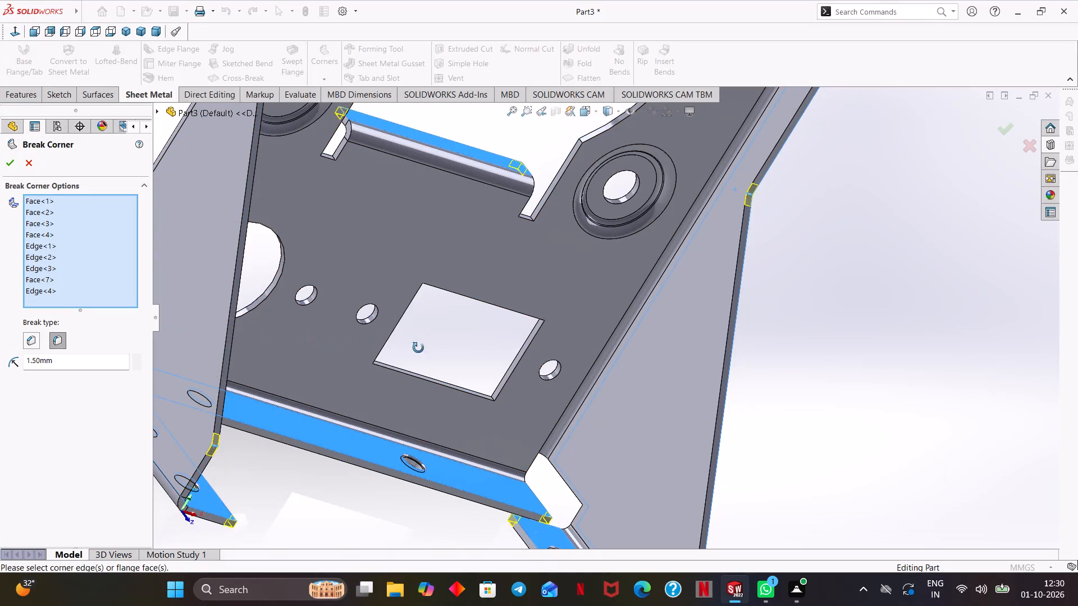
{"action": "middle_click_drag", "start_coordinate": [418, 348], "coordinate": [291, 332]}
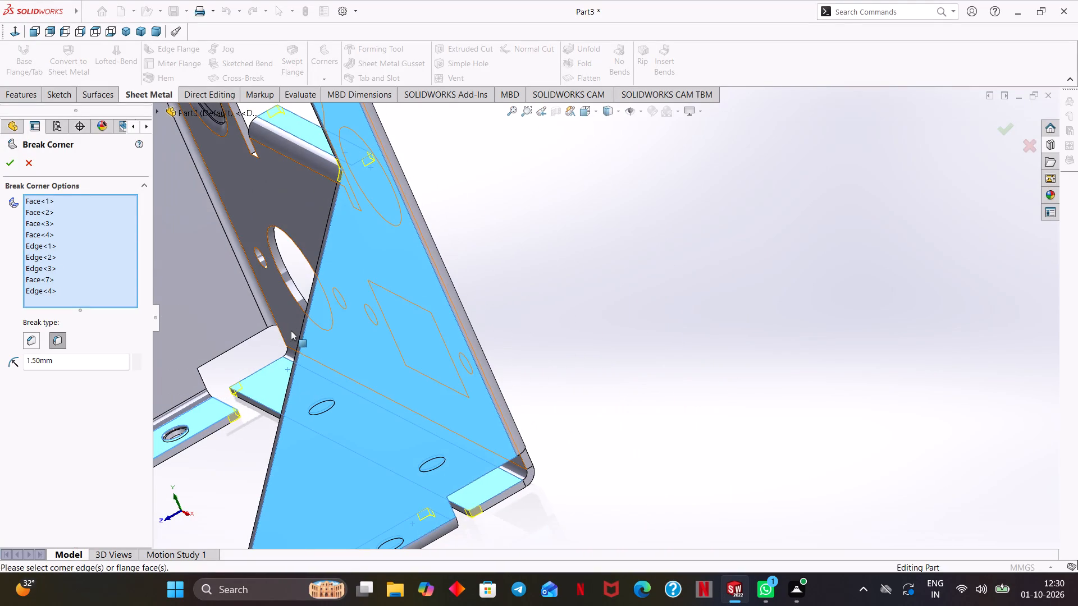
{"action": "middle_click_drag", "start_coordinate": [291, 330], "coordinate": [383, 324]}
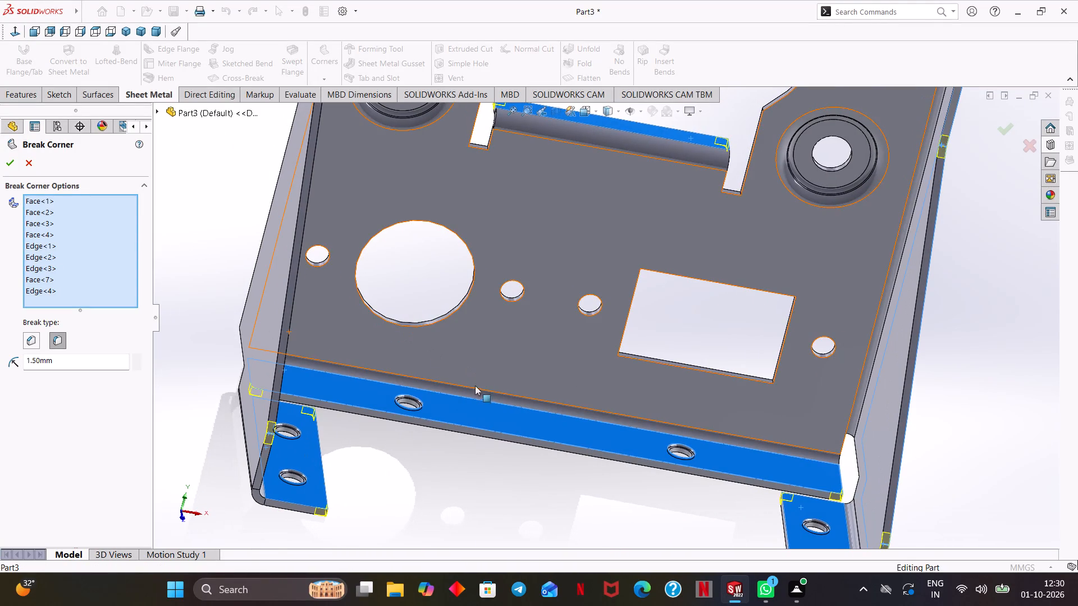
{"action": "scroll", "coordinate": [448, 384], "scroll_direction": "up", "scroll_amount": 4}
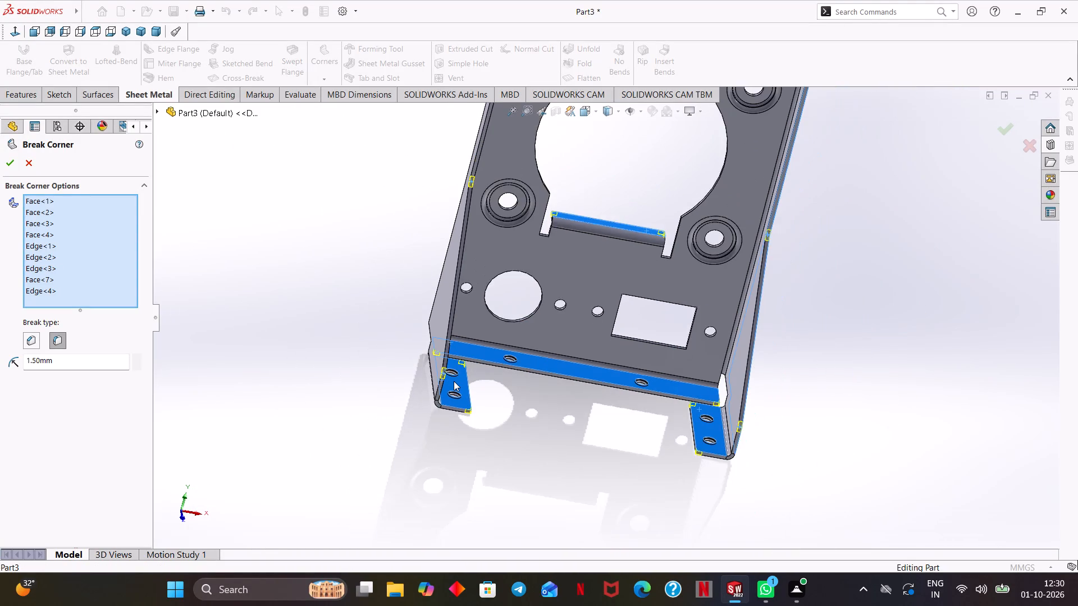
{"action": "scroll", "coordinate": [453, 381], "scroll_direction": "up", "scroll_amount": 3}
{"action": "middle_click_drag", "start_coordinate": [543, 408], "coordinate": [518, 403], "text": "ctrl"}
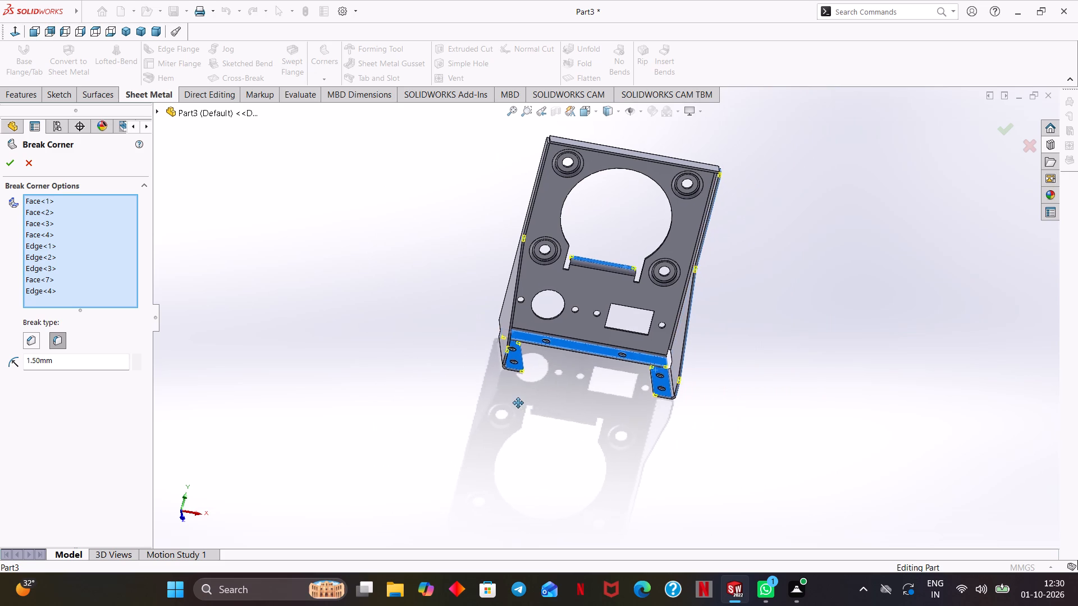
{"action": "middle_click_drag", "start_coordinate": [518, 403], "coordinate": [451, 395], "text": "ctrl"}
{"action": "middle_click_drag", "start_coordinate": [528, 392], "coordinate": [298, 351]}
{"action": "scroll", "coordinate": [394, 365], "scroll_direction": "down", "scroll_amount": 2}
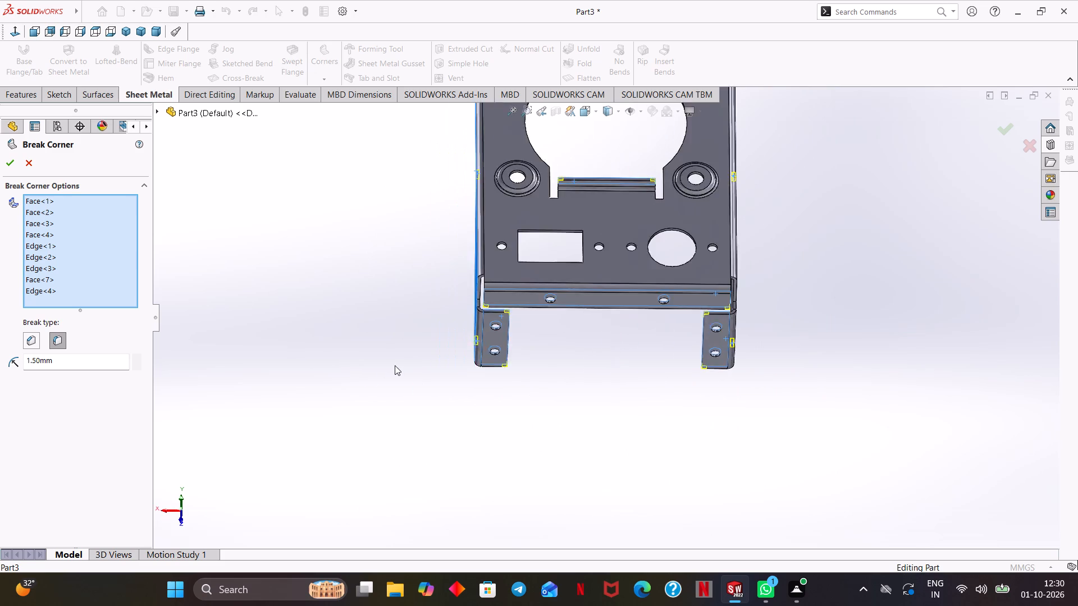
{"action": "scroll", "coordinate": [395, 365], "scroll_direction": "down", "scroll_amount": 4}
{"action": "middle_click_drag", "start_coordinate": [451, 361], "coordinate": [401, 370], "text": "ctrl"}
{"action": "scroll", "coordinate": [412, 342], "scroll_direction": "down", "scroll_amount": 5}
{"action": "middle_click_drag", "start_coordinate": [457, 328], "coordinate": [360, 351], "text": "ctrl"}
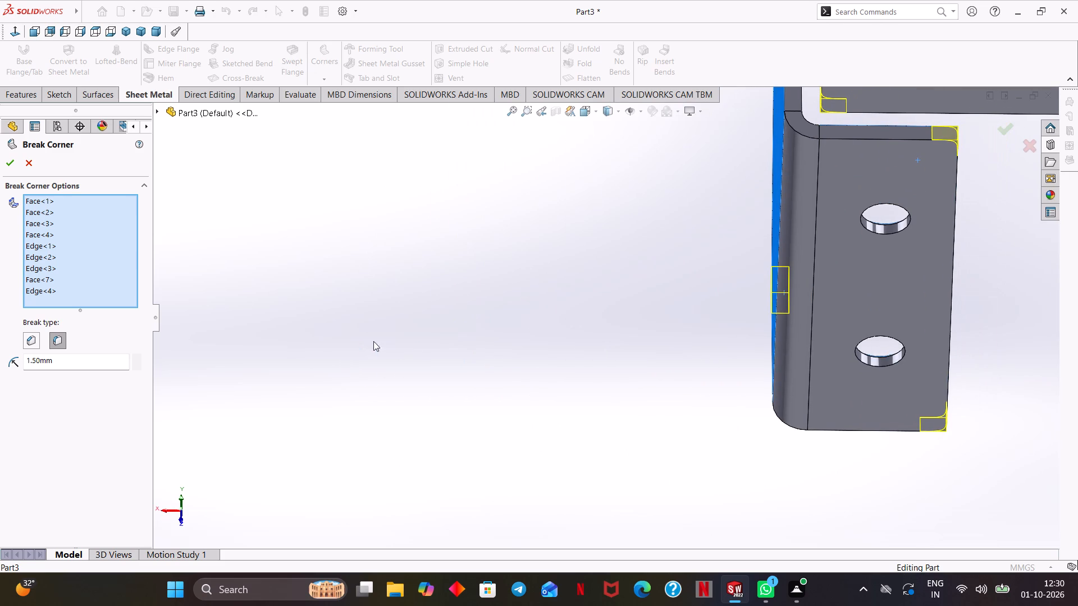
{"action": "middle_click_drag", "start_coordinate": [500, 297], "coordinate": [449, 344], "text": "ctrl"}
{"action": "middle_click_drag", "start_coordinate": [478, 324], "coordinate": [421, 361], "text": "ctrl"}
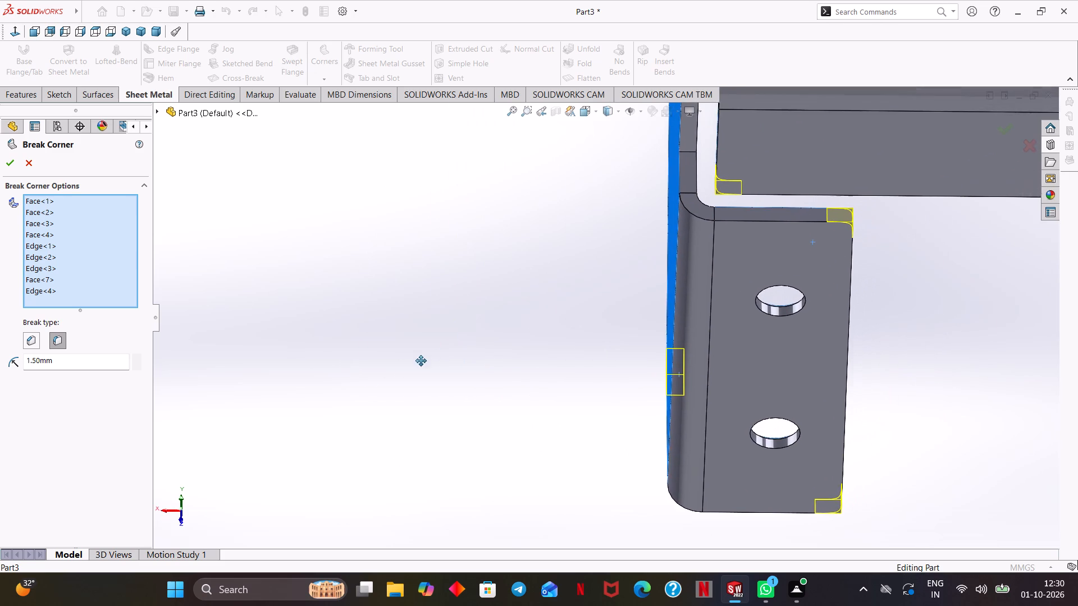
{"action": "middle_click_drag", "start_coordinate": [421, 361], "coordinate": [421, 361], "text": "ctrl"}
{"action": "scroll", "coordinate": [463, 325], "scroll_direction": "up", "scroll_amount": 3}
{"action": "middle_click_drag", "start_coordinate": [474, 309], "coordinate": [456, 337], "text": "ctrl"}
{"action": "middle_click_drag", "start_coordinate": [481, 320], "coordinate": [482, 330]}
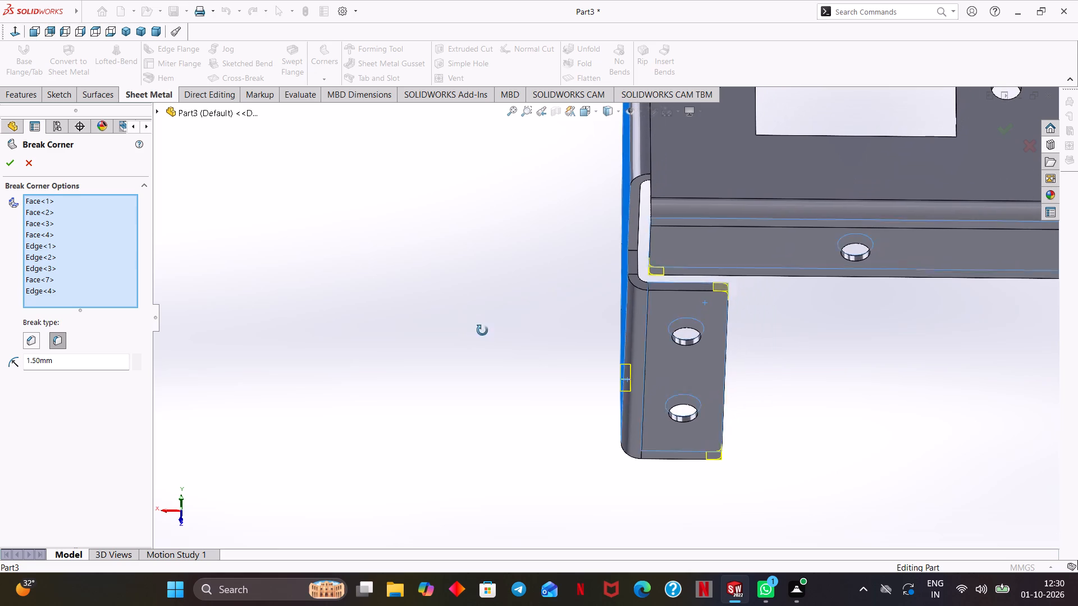
{"action": "middle_click_drag", "start_coordinate": [482, 330], "coordinate": [485, 396]}
{"action": "middle_click_drag", "start_coordinate": [485, 387], "coordinate": [486, 403]}
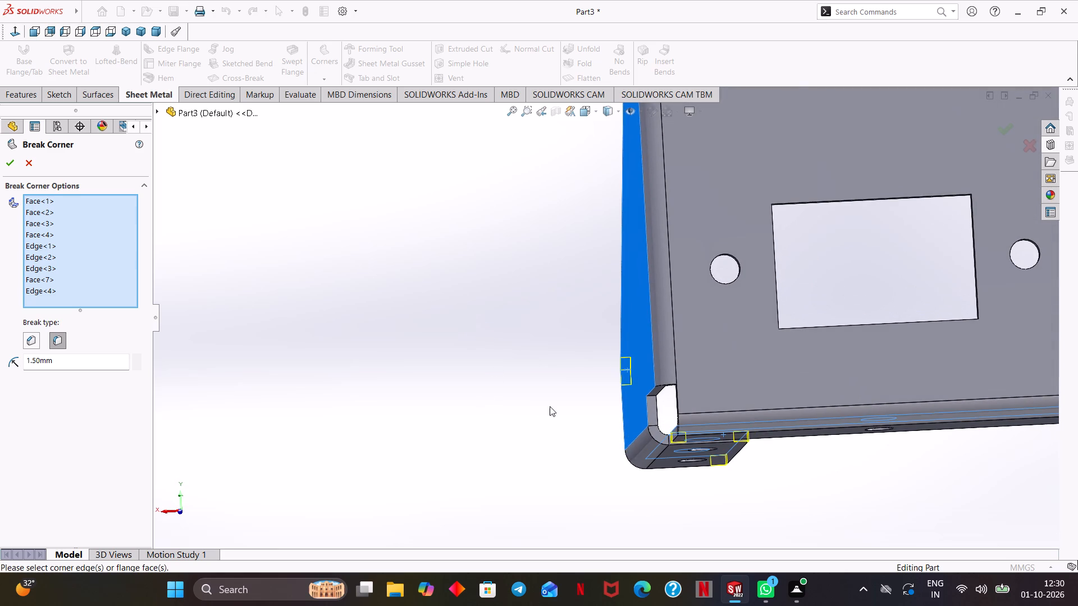
{"action": "left_click", "coordinate": [654, 396]}
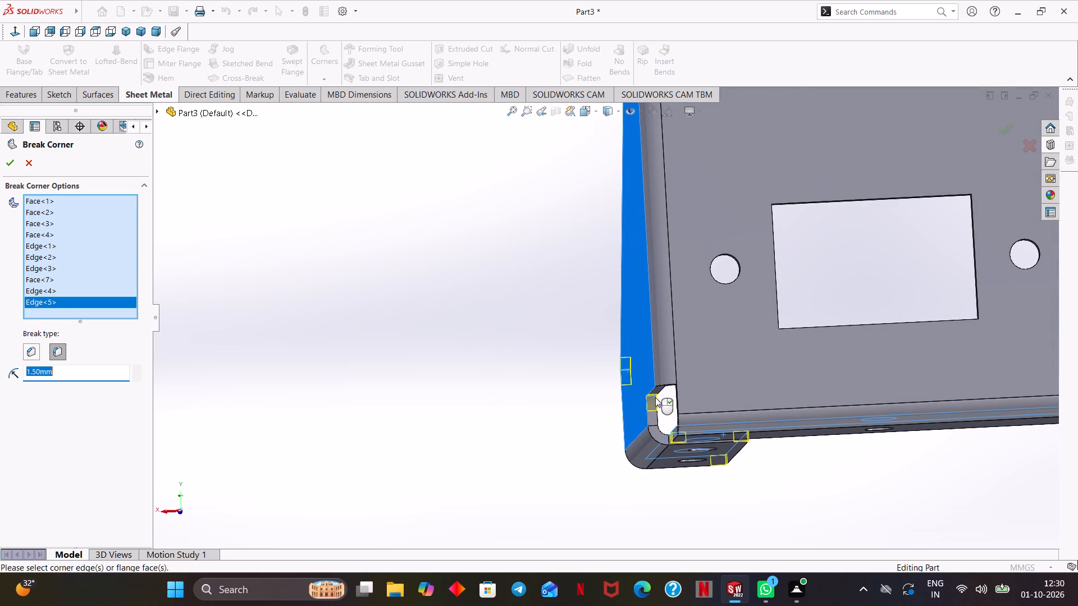
Add the left side flange's corner edge at the relief notch beside its bottom tab to the corner break selection.
{"action": "middle_click_drag", "start_coordinate": [646, 379], "coordinate": [613, 338]}
{"action": "middle_click_drag", "start_coordinate": [584, 401], "coordinate": [669, 343], "text": "ctrl"}
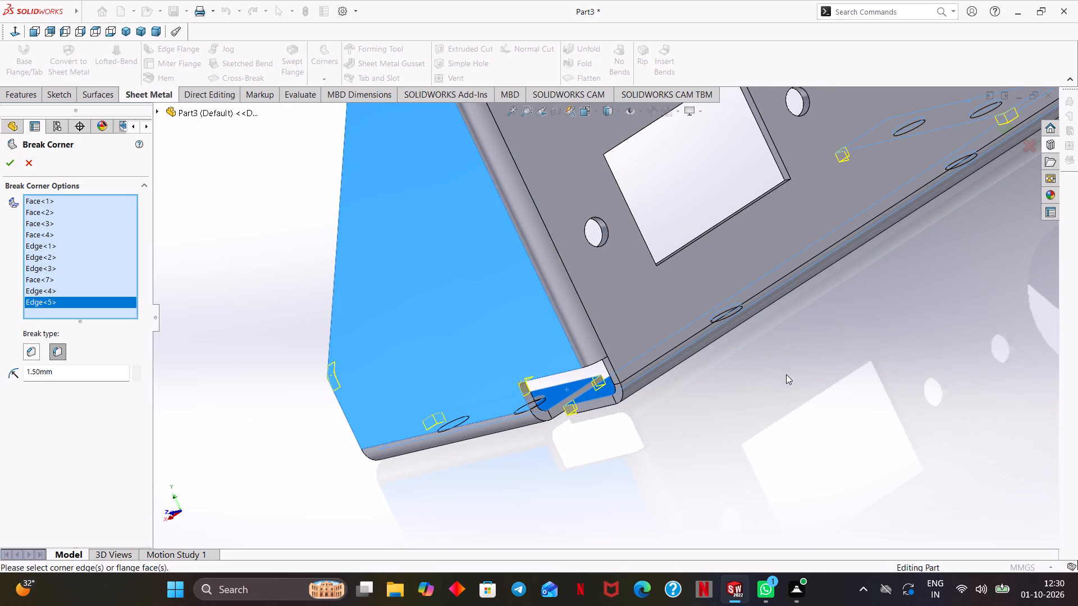
{"action": "middle_click_drag", "start_coordinate": [787, 375], "coordinate": [612, 388], "text": "ctrl"}
{"action": "middle_click_drag", "start_coordinate": [651, 371], "coordinate": [613, 268]}
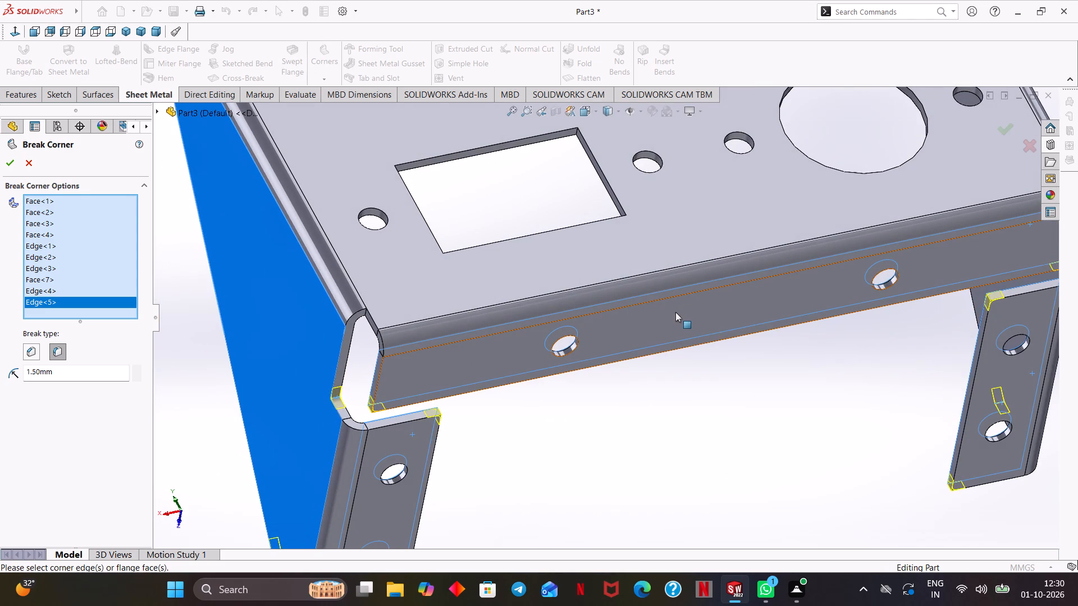
{"action": "middle_click_drag", "start_coordinate": [646, 330], "coordinate": [544, 314], "text": "ctrl"}
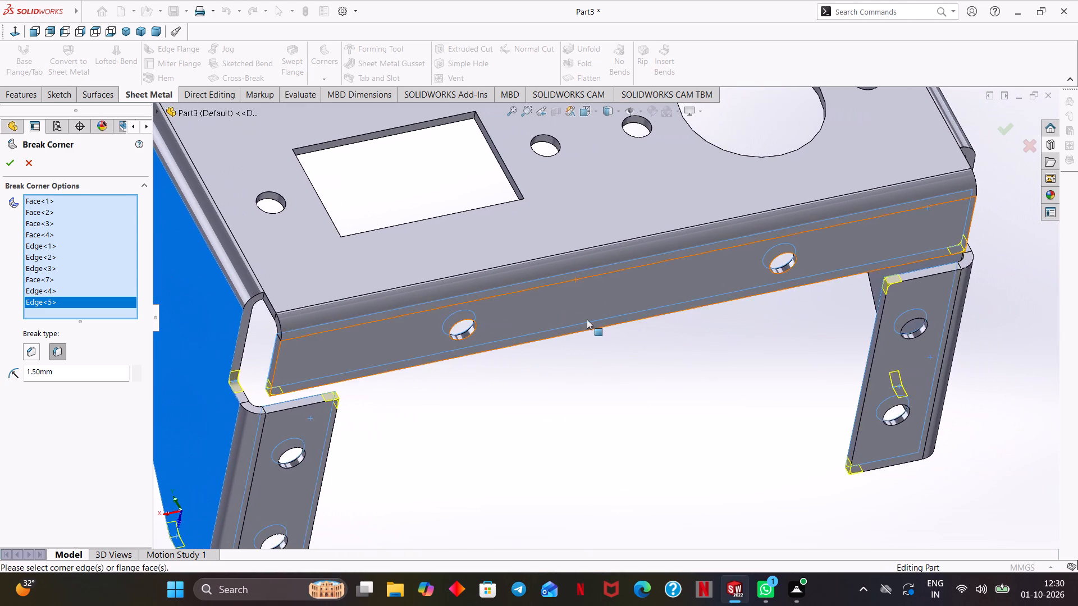
{"action": "middle_click_drag", "start_coordinate": [587, 319], "coordinate": [546, 325]}
{"action": "middle_click_drag", "start_coordinate": [581, 328], "coordinate": [513, 320], "text": "ctrl"}
{"action": "middle_click_drag", "start_coordinate": [633, 325], "coordinate": [630, 330], "text": "ctrl"}
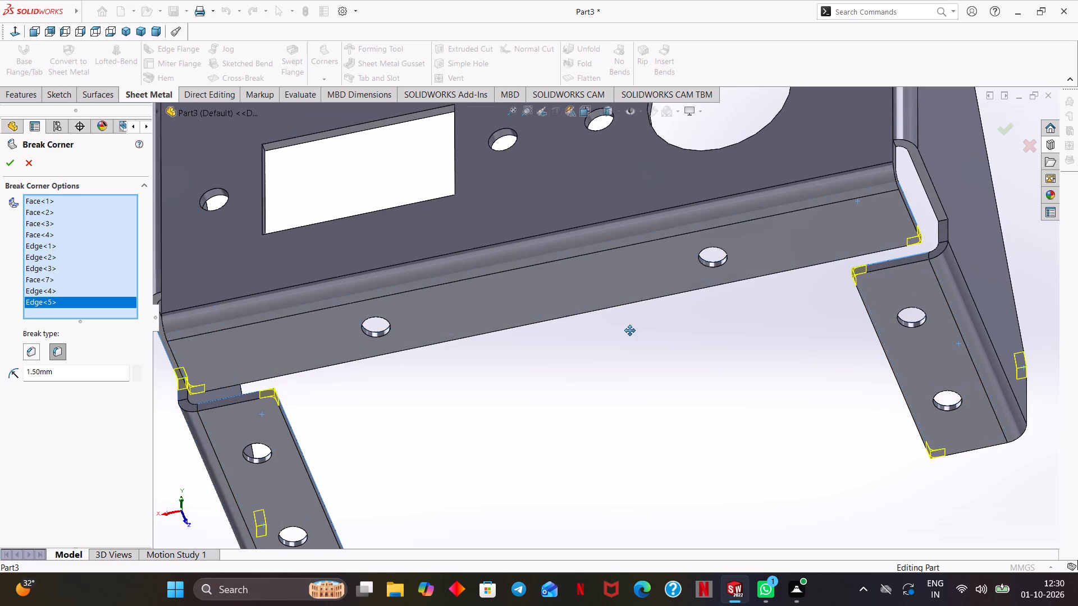
{"action": "middle_click_drag", "start_coordinate": [630, 330], "coordinate": [567, 329], "text": "ctrl"}
{"action": "middle_click_drag", "start_coordinate": [619, 327], "coordinate": [578, 333], "text": "ctrl"}
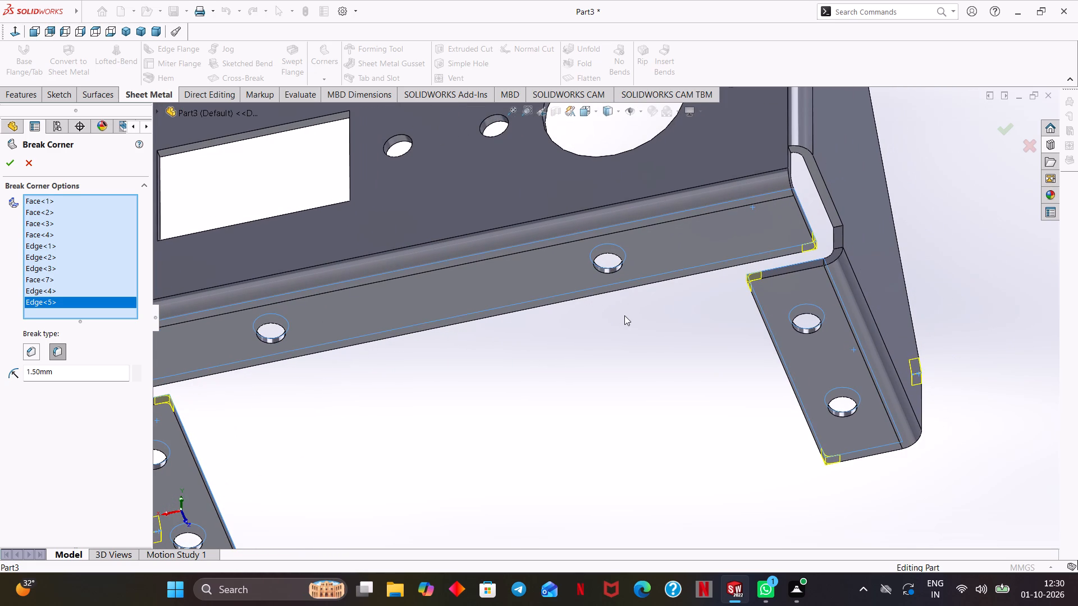
{"action": "left_click", "coordinate": [841, 226]}
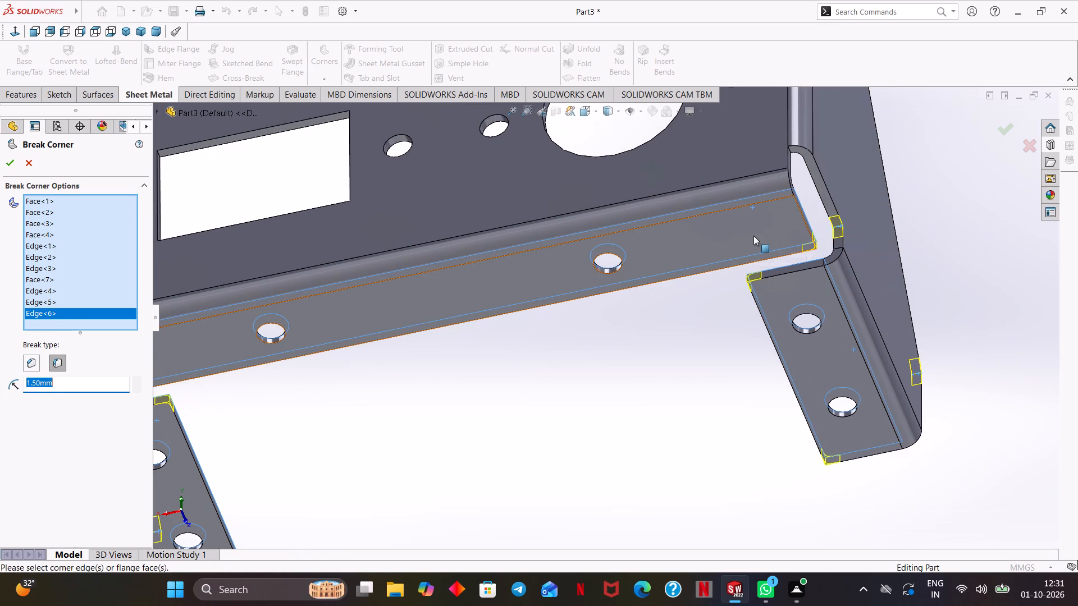
Remove the right side flange's outer face from the corner break selection, keeping its individual corner edges.
{"action": "scroll", "coordinate": [749, 239], "scroll_direction": "down", "scroll_amount": 3}
{"action": "scroll", "coordinate": [747, 240], "scroll_direction": "up", "scroll_amount": 5}
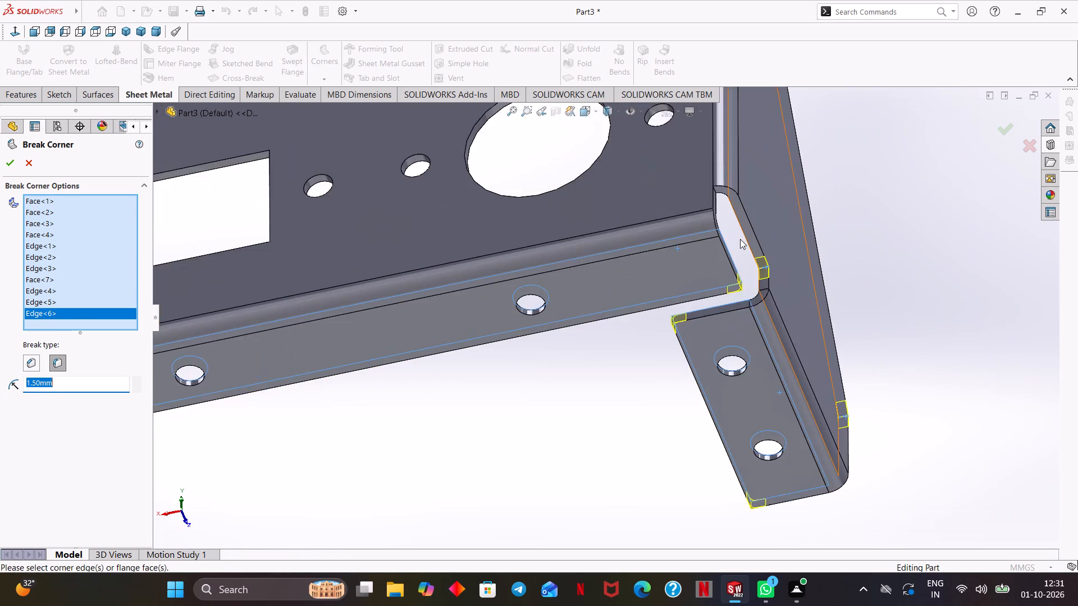
{"action": "scroll", "coordinate": [740, 239], "scroll_direction": "up", "scroll_amount": 2}
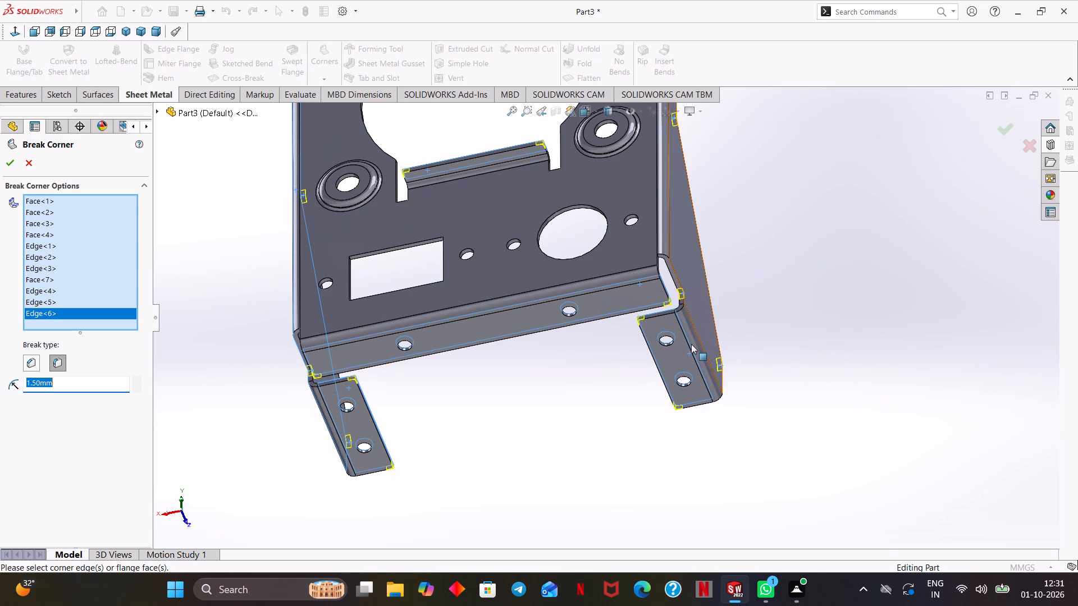
{"action": "middle_click_drag", "start_coordinate": [606, 365], "coordinate": [866, 283]}
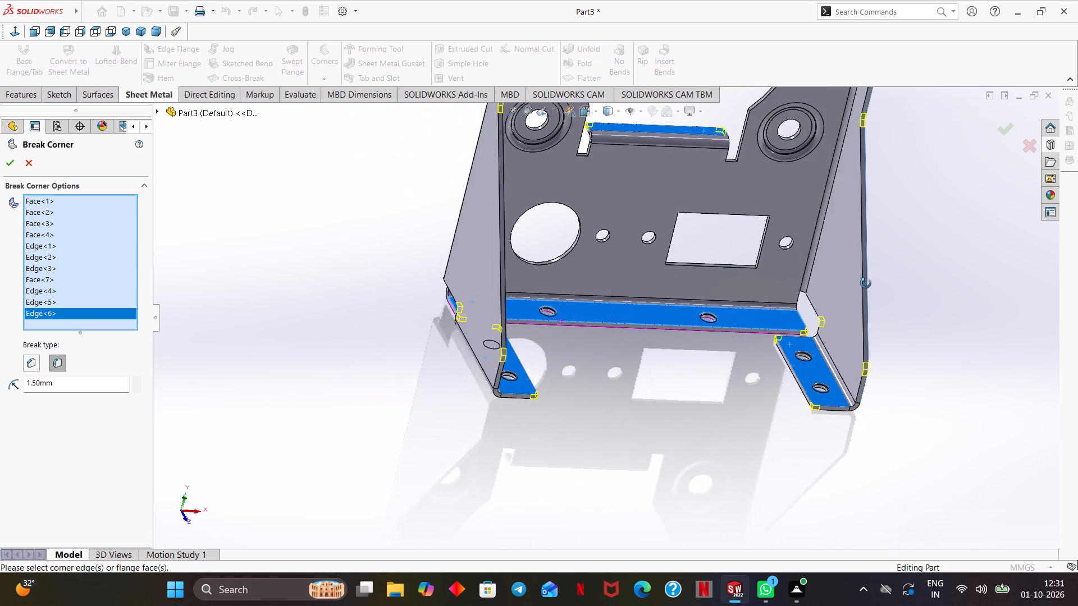
{"action": "middle_click_drag", "start_coordinate": [866, 283], "coordinate": [735, 250]}
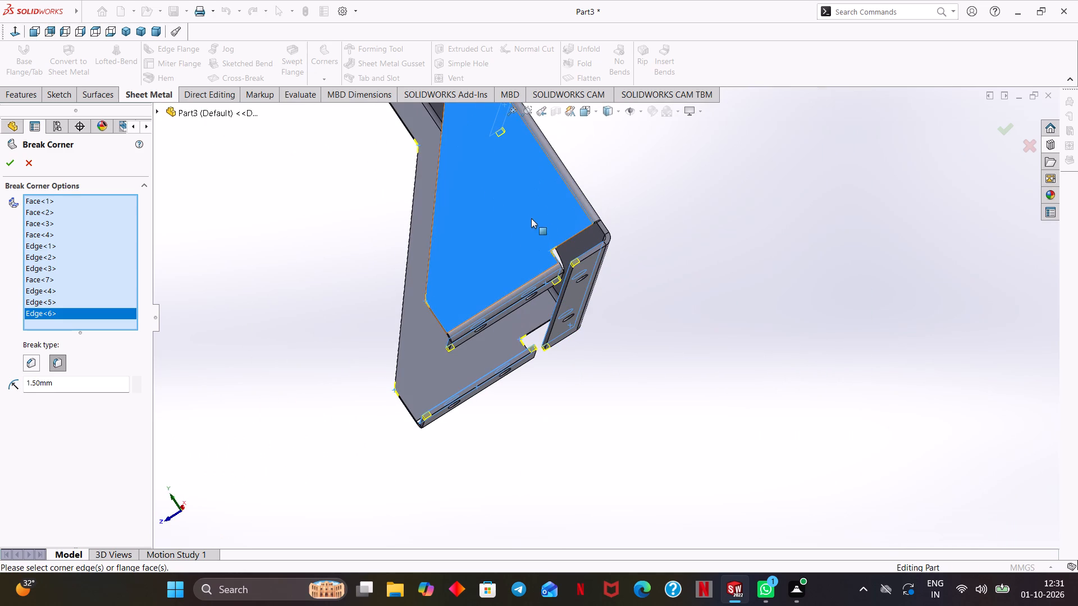
{"action": "left_click", "coordinate": [520, 215]}
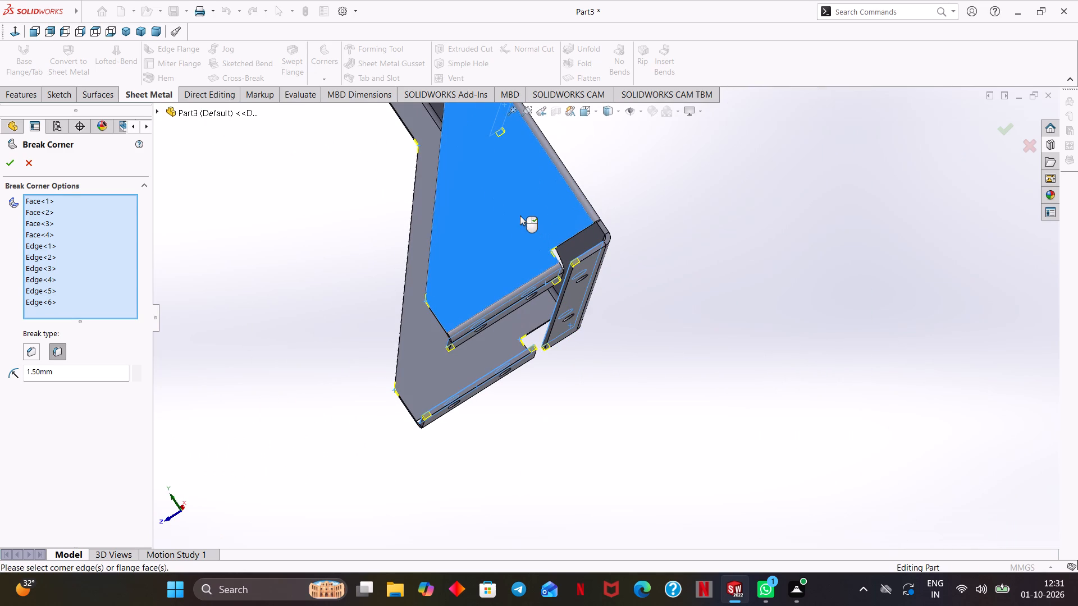
{"action": "middle_click_drag", "start_coordinate": [623, 205], "coordinate": [734, 215]}
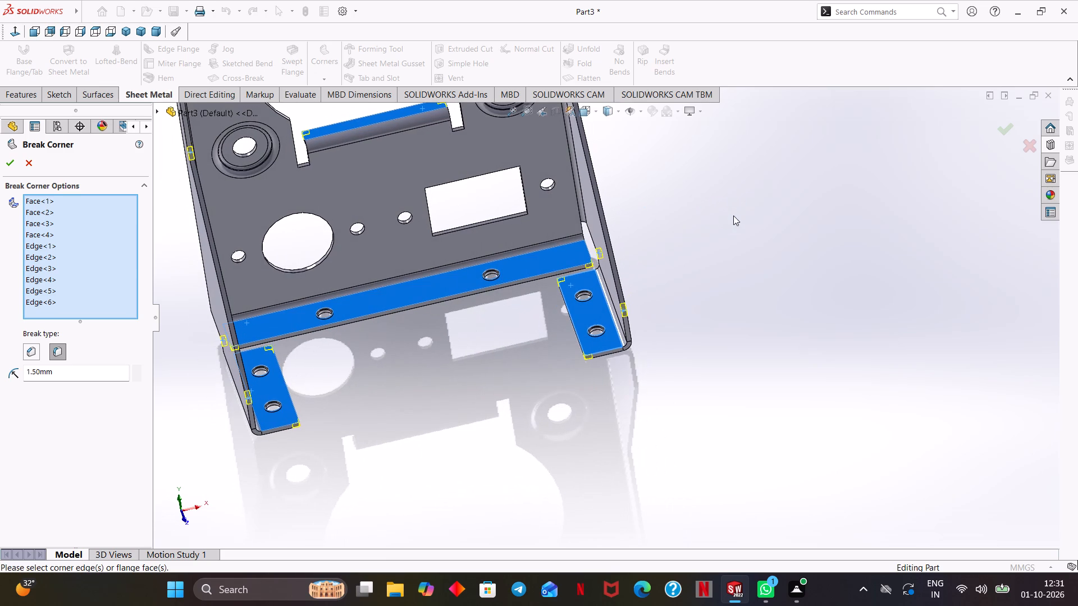
Apply the 1.5 mm Break Corner rounding to the selected flange faces and corner edges.
{"action": "left_click", "coordinate": [14, 169]}
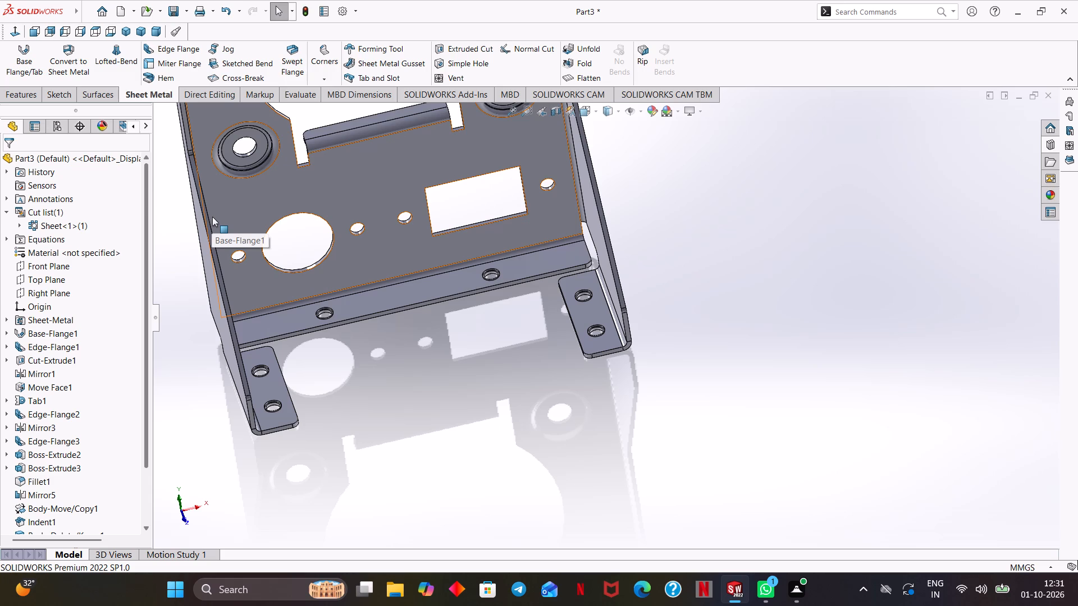
Examine the bracket's rounded flange and relief-notch corners from several angles.
{"action": "scroll", "coordinate": [447, 260], "scroll_direction": "up", "scroll_amount": 4}
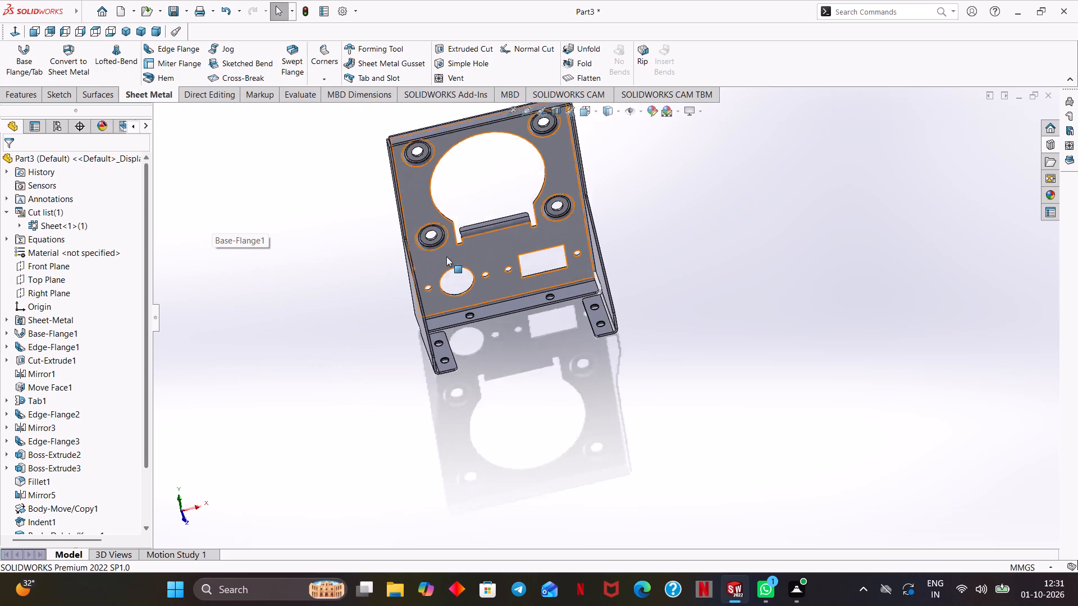
{"action": "scroll", "coordinate": [446, 256], "scroll_direction": "up", "scroll_amount": 1}
{"action": "left_click", "coordinate": [674, 261]}
{"action": "middle_click_drag", "start_coordinate": [677, 261], "coordinate": [639, 270]}
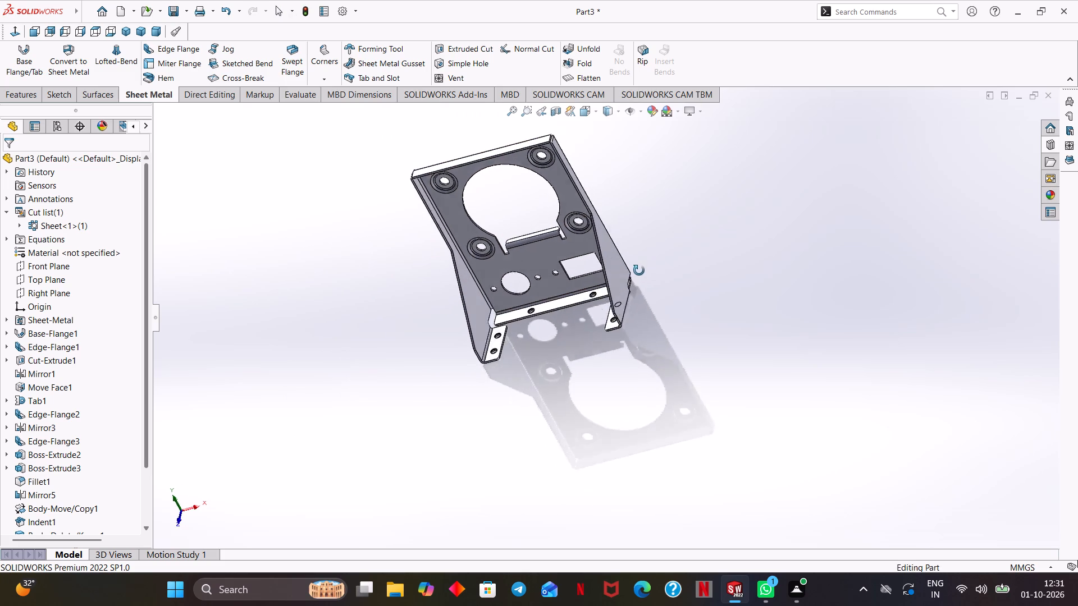
{"action": "middle_click_drag", "start_coordinate": [639, 270], "coordinate": [647, 271]}
{"action": "middle_click_drag", "start_coordinate": [688, 264], "coordinate": [628, 280], "text": "ctrl"}
{"action": "scroll", "coordinate": [628, 279], "scroll_direction": "up", "scroll_amount": 1, "text": "ctrl"}
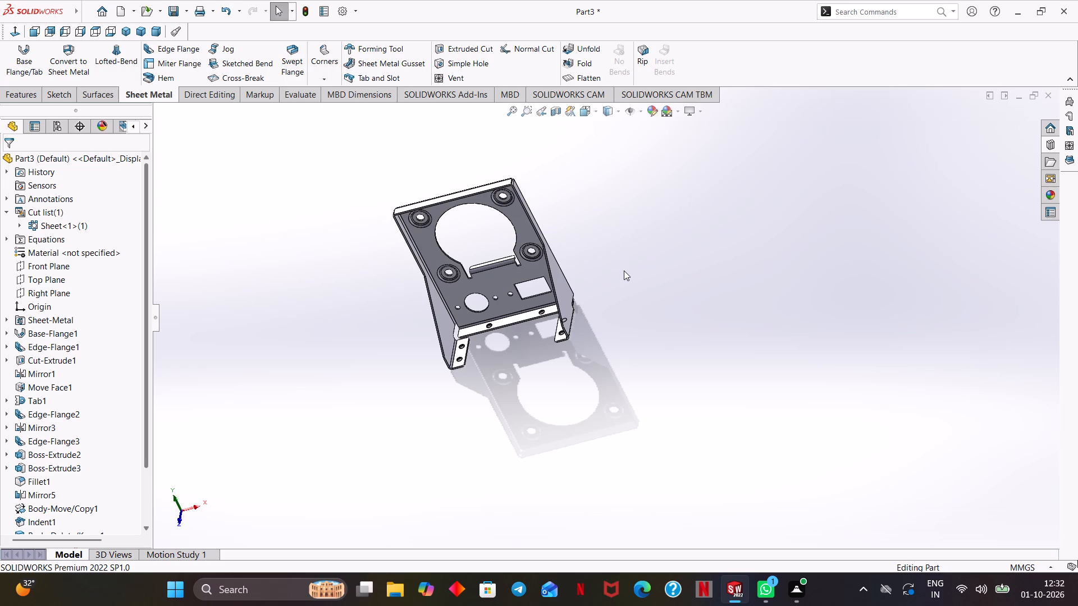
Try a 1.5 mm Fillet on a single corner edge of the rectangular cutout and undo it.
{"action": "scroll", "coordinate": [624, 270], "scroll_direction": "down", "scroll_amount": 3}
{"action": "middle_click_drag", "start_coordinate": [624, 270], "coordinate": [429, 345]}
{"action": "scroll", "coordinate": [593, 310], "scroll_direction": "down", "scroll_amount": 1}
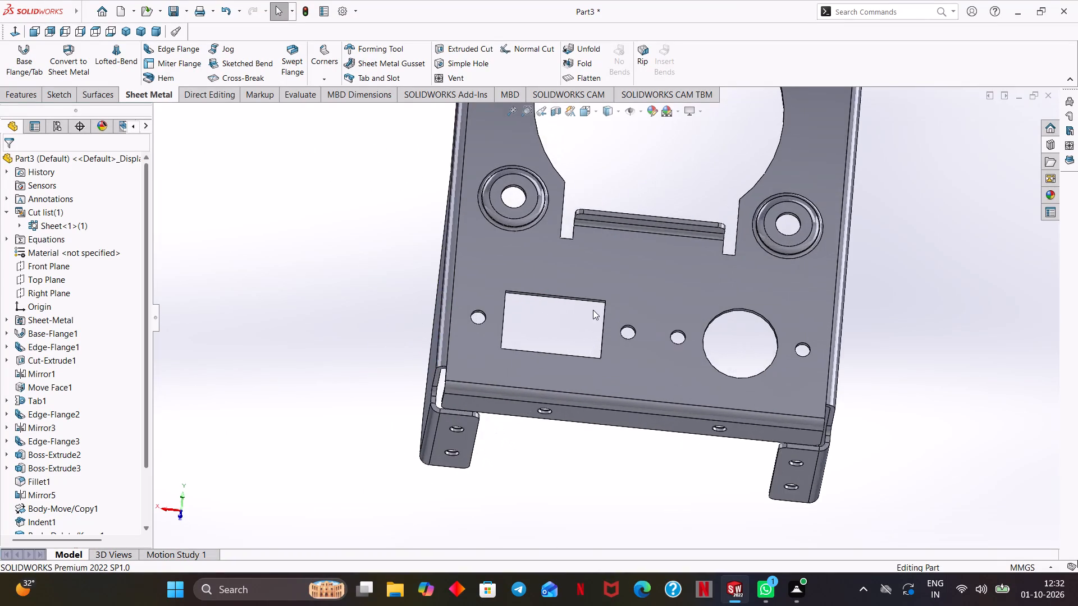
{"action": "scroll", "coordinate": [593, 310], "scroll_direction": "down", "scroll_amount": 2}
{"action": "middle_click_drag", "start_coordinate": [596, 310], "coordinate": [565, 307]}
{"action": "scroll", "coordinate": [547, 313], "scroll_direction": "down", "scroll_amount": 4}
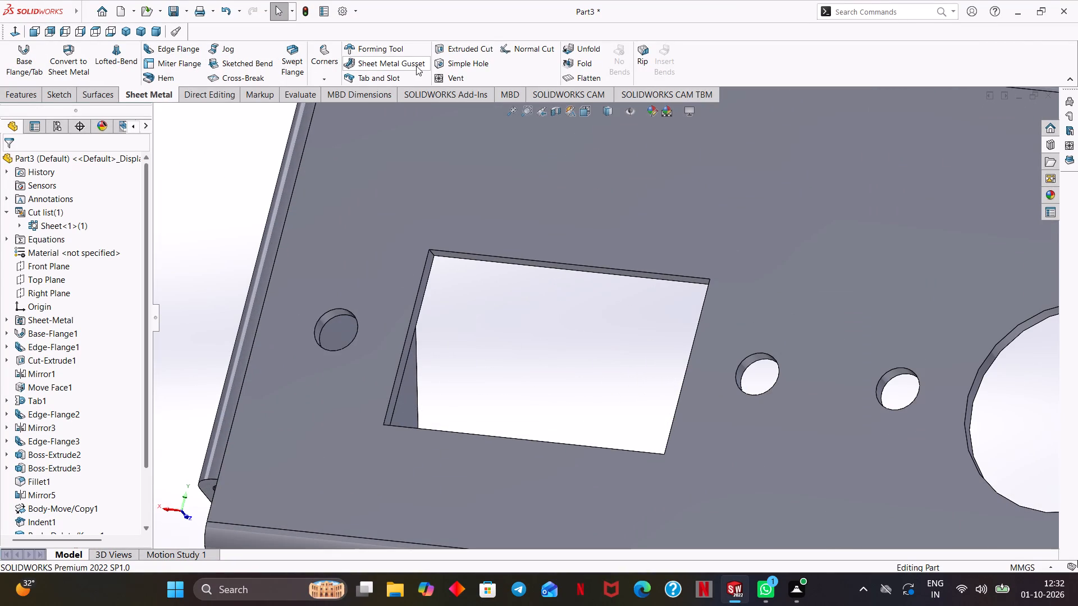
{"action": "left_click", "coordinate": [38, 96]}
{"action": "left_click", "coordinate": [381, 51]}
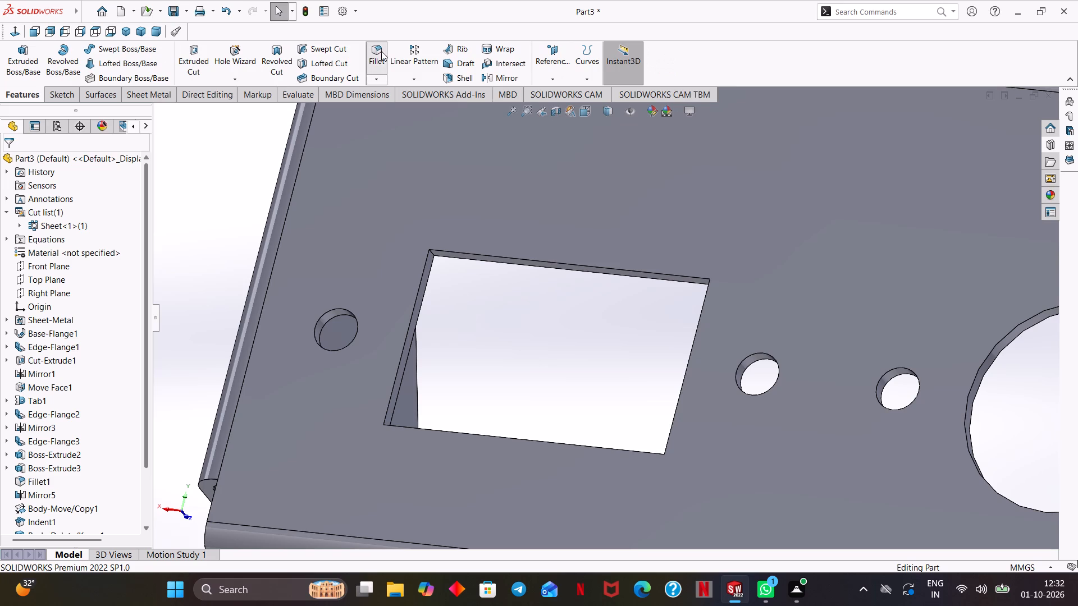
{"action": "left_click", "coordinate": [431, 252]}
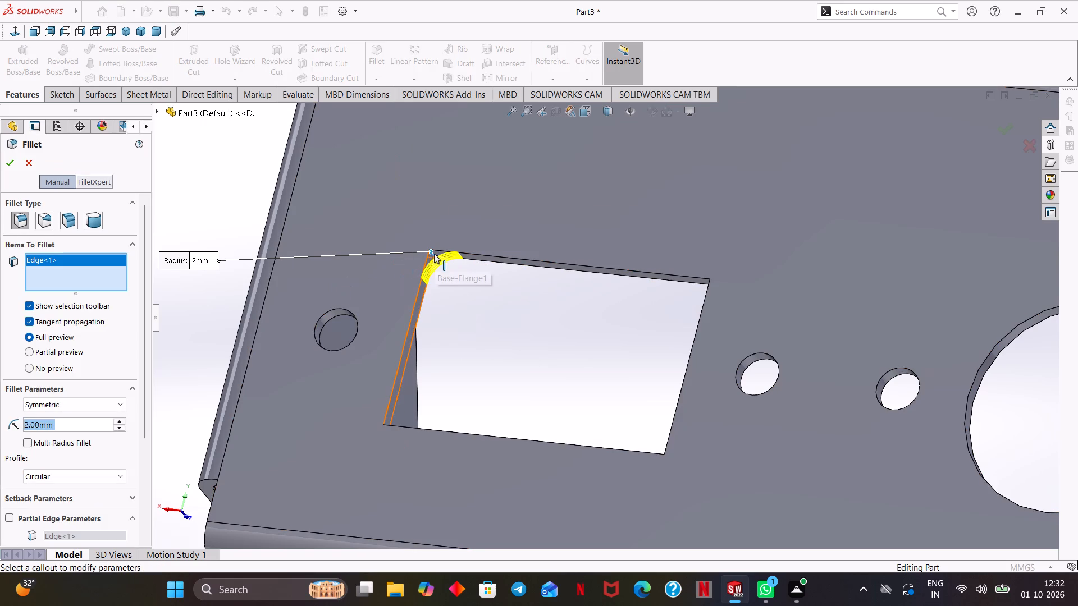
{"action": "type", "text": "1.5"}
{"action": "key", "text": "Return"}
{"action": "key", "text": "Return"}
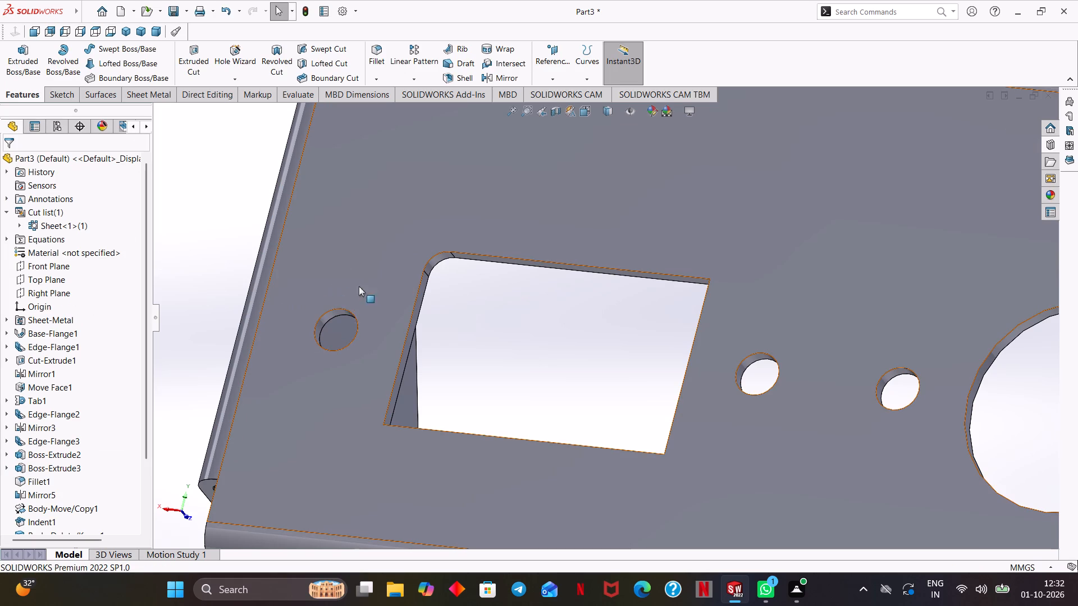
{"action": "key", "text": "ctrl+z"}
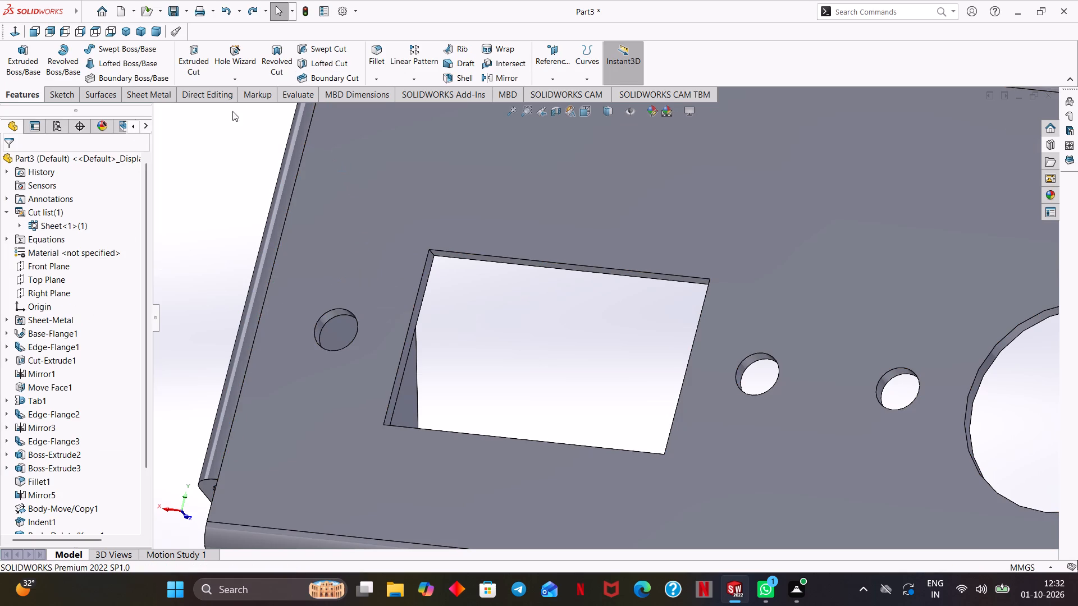
Start a 1.5 mm Fillet and select all four corner edges of the rectangular cutout.
{"action": "left_click", "coordinate": [373, 50]}
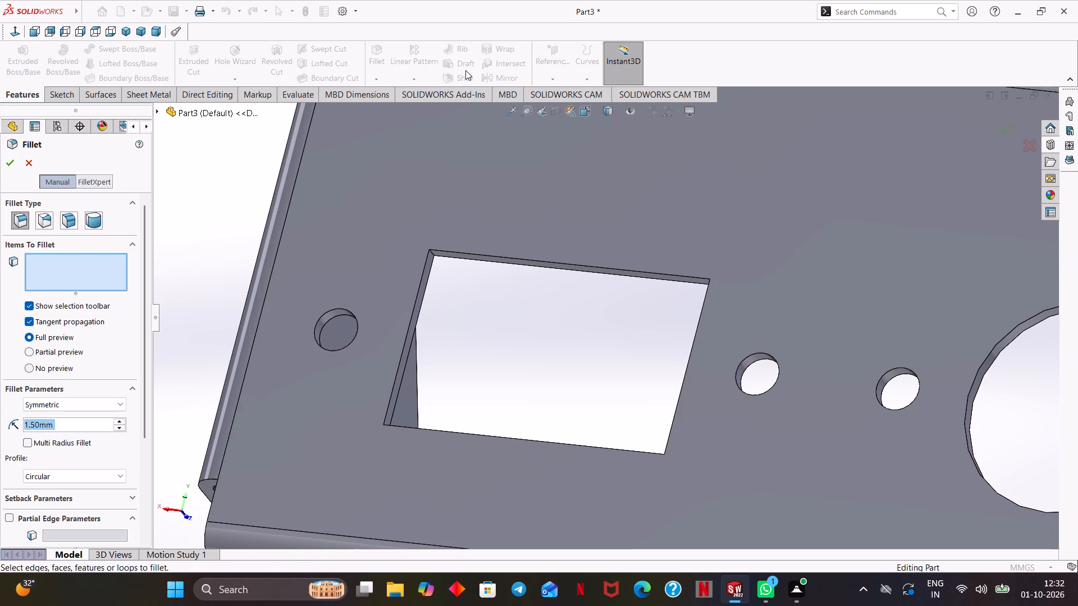
{"action": "left_click", "coordinate": [434, 253]}
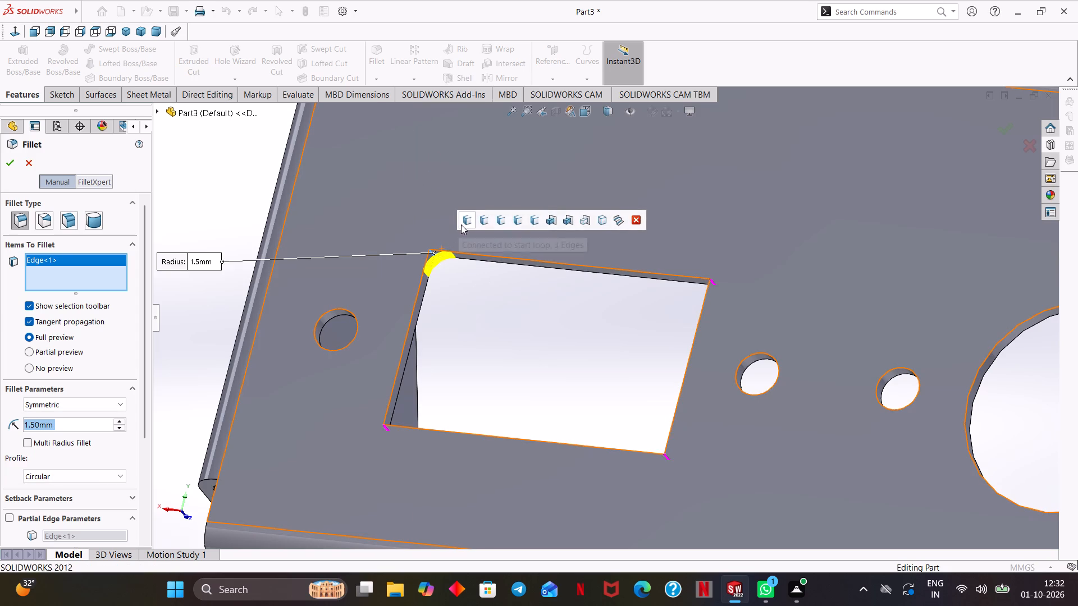
{"action": "left_click", "coordinate": [463, 224]}
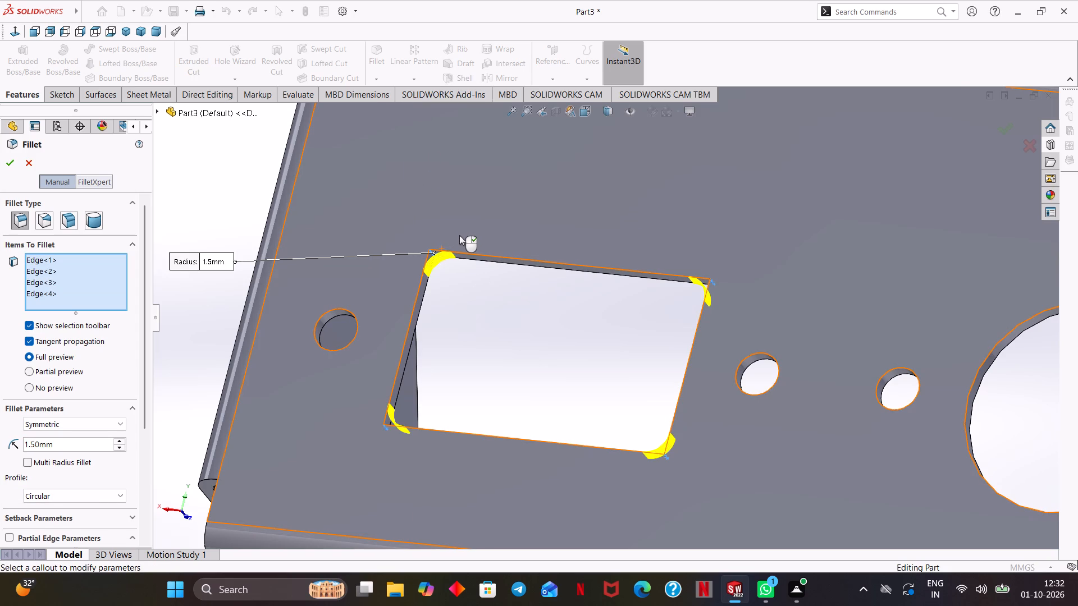
Add the corner edge where the large round opening meets its straight side, above the rectangular cutout, to the fillet selection.
{"action": "scroll", "coordinate": [459, 235], "scroll_direction": "up", "scroll_amount": 5}
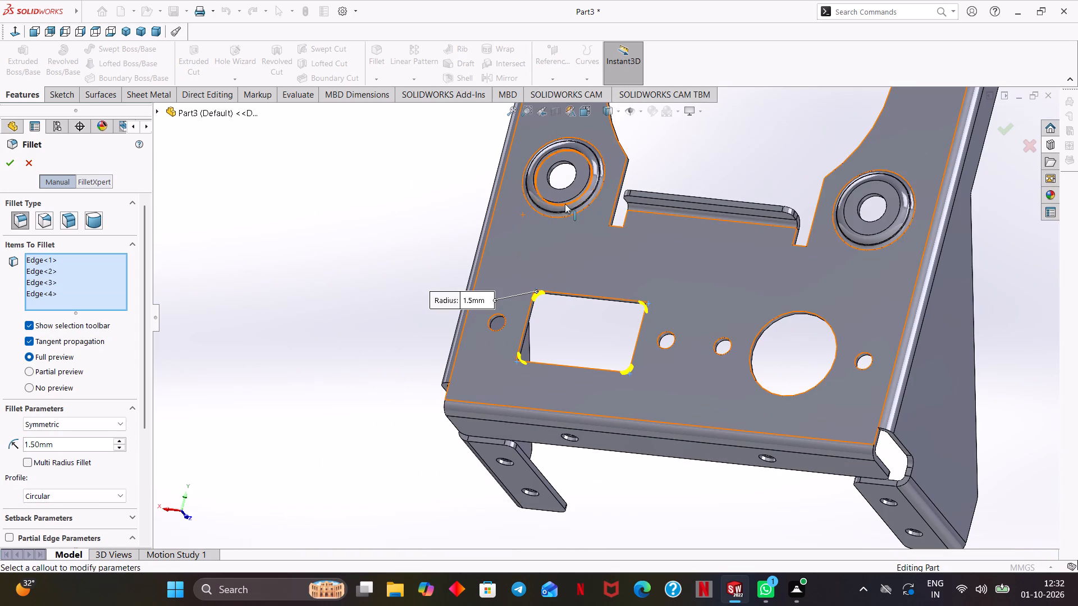
{"action": "middle_click_drag", "start_coordinate": [657, 164], "coordinate": [648, 168], "text": "ctrl"}
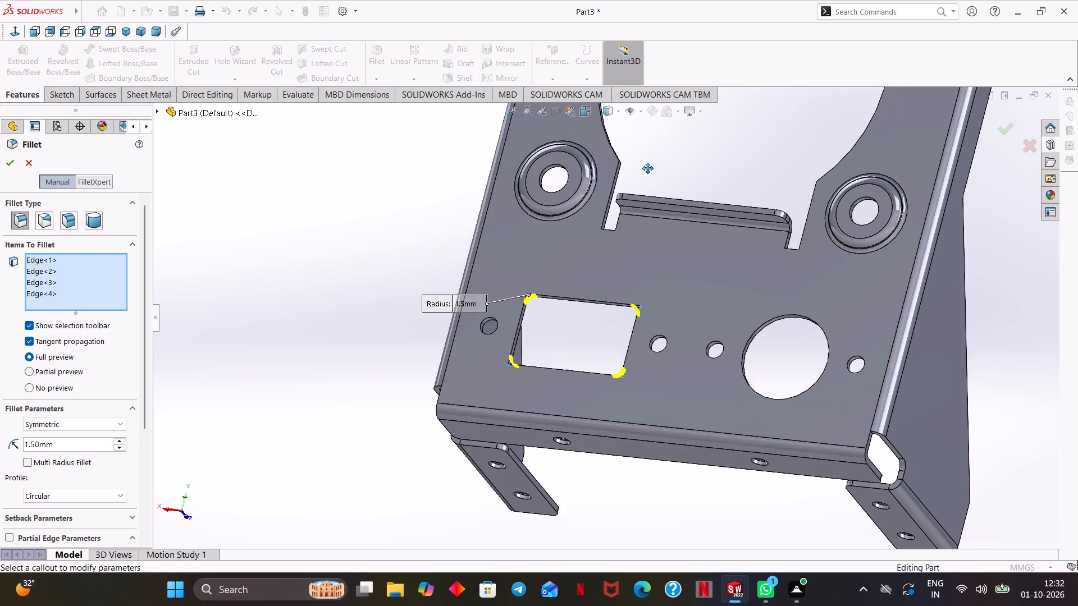
{"action": "middle_click_drag", "start_coordinate": [648, 168], "coordinate": [580, 230], "text": "ctrl"}
{"action": "middle_click_drag", "start_coordinate": [589, 225], "coordinate": [564, 241]}
{"action": "scroll", "coordinate": [566, 235], "scroll_direction": "down", "scroll_amount": 4}
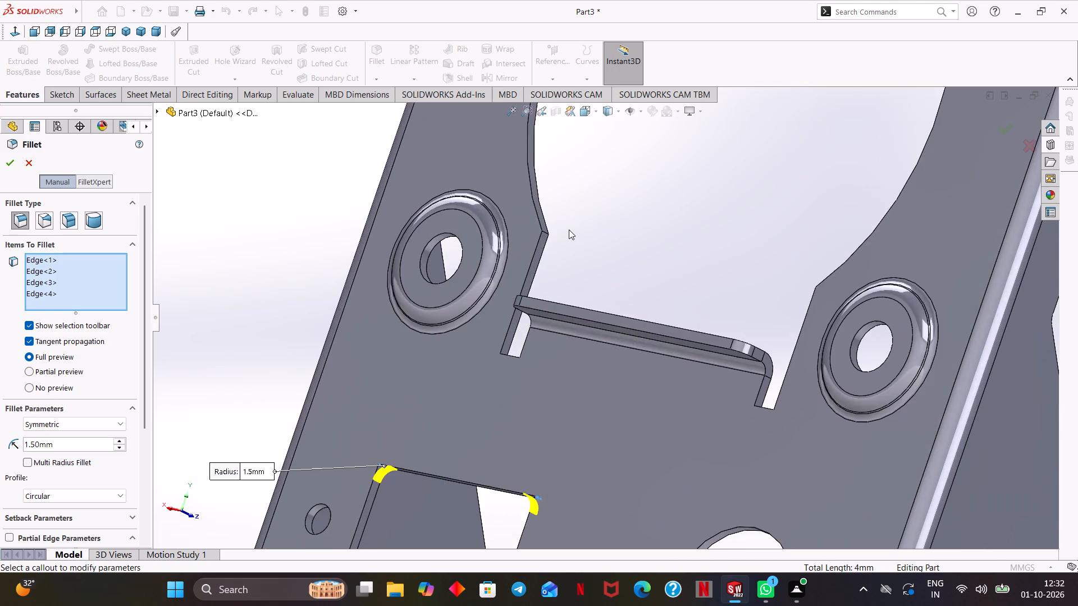
{"action": "middle_click_drag", "start_coordinate": [570, 228], "coordinate": [557, 234]}
{"action": "scroll", "coordinate": [557, 230], "scroll_direction": "down", "scroll_amount": 5}
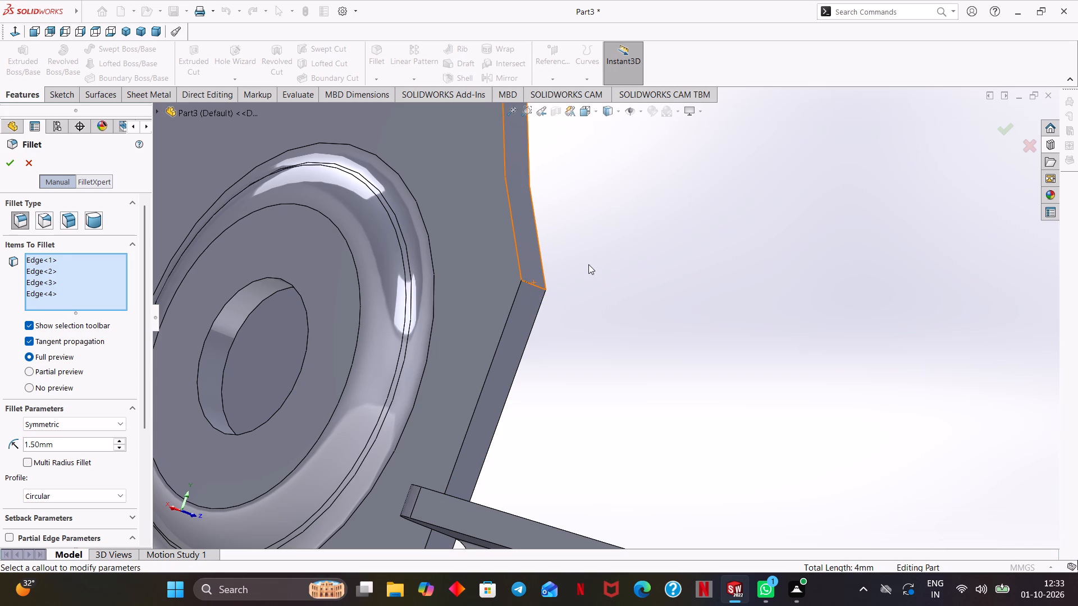
{"action": "left_click", "coordinate": [541, 288]}
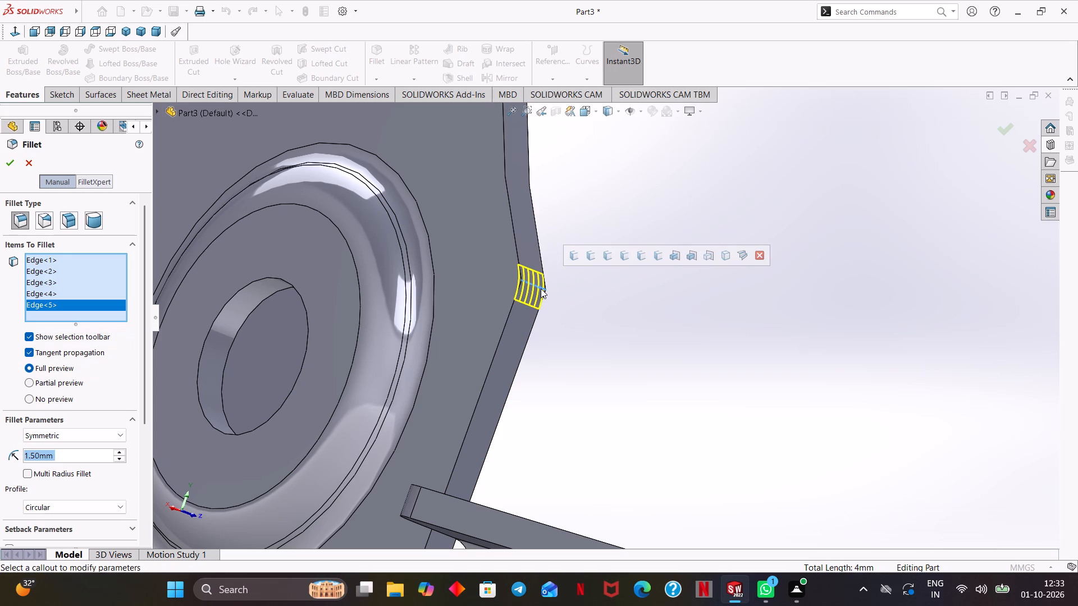
Add the matching corner edge on the opposite side of the large opening and apply the 1.5 mm fillet.
{"action": "middle_click_drag", "start_coordinate": [541, 288], "coordinate": [701, 349]}
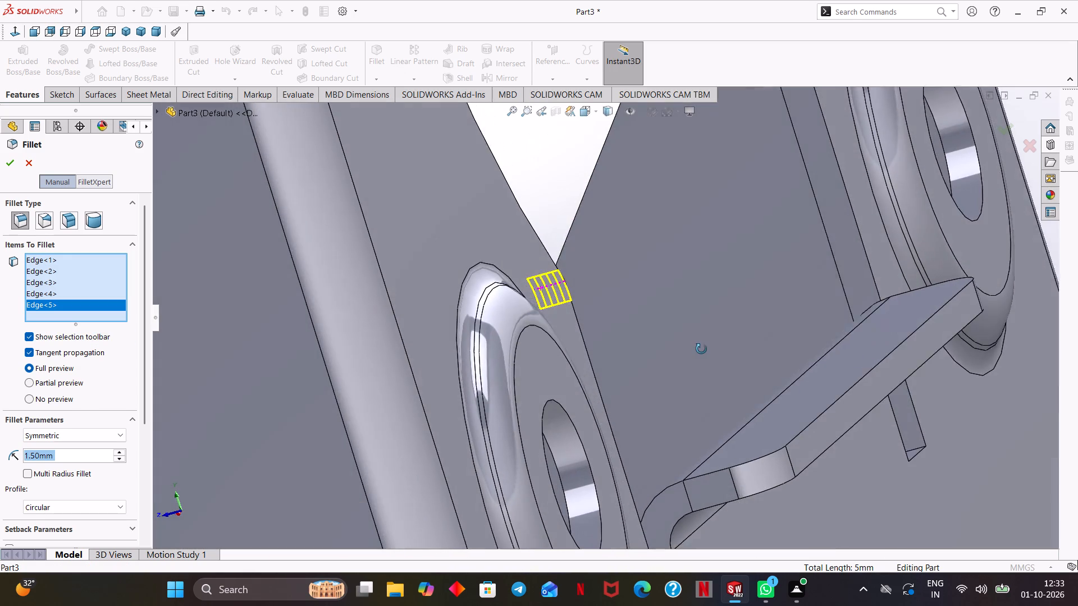
{"action": "middle_click_drag", "start_coordinate": [701, 349], "coordinate": [701, 351]}
{"action": "middle_click_drag", "start_coordinate": [731, 260], "coordinate": [724, 237]}
{"action": "scroll", "coordinate": [724, 237], "scroll_direction": "up", "scroll_amount": 3}
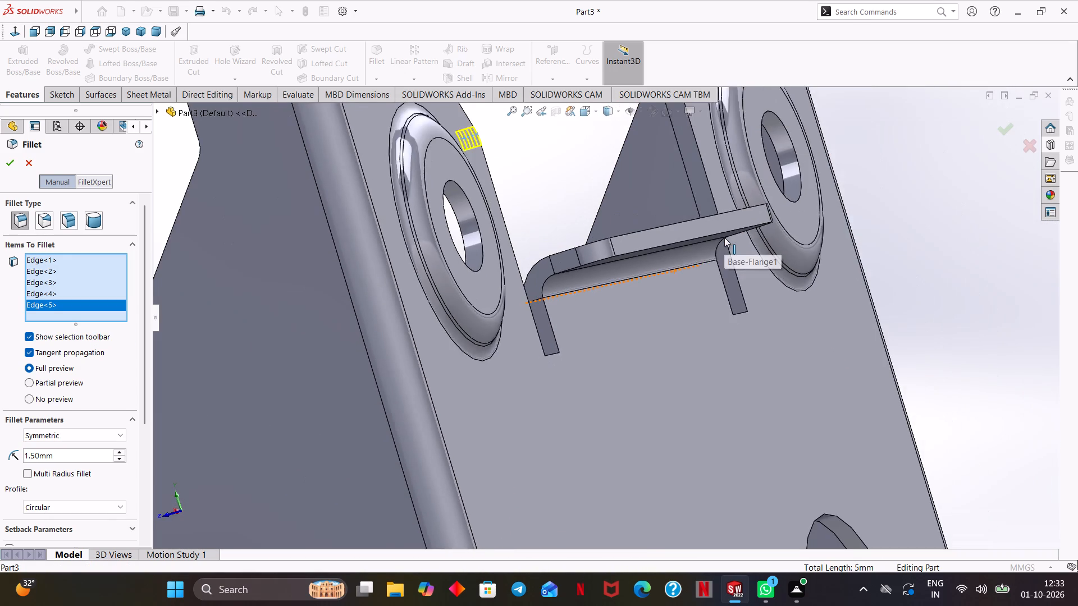
{"action": "scroll", "coordinate": [724, 237], "scroll_direction": "up", "scroll_amount": 1}
{"action": "scroll", "coordinate": [688, 182], "scroll_direction": "up", "scroll_amount": 1}
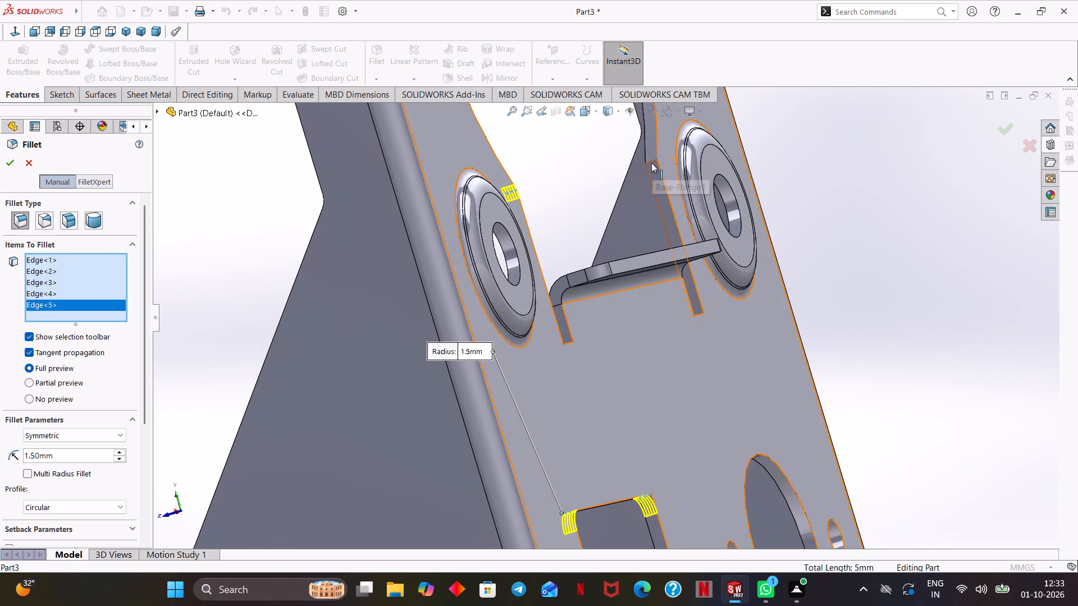
{"action": "left_click", "coordinate": [650, 160]}
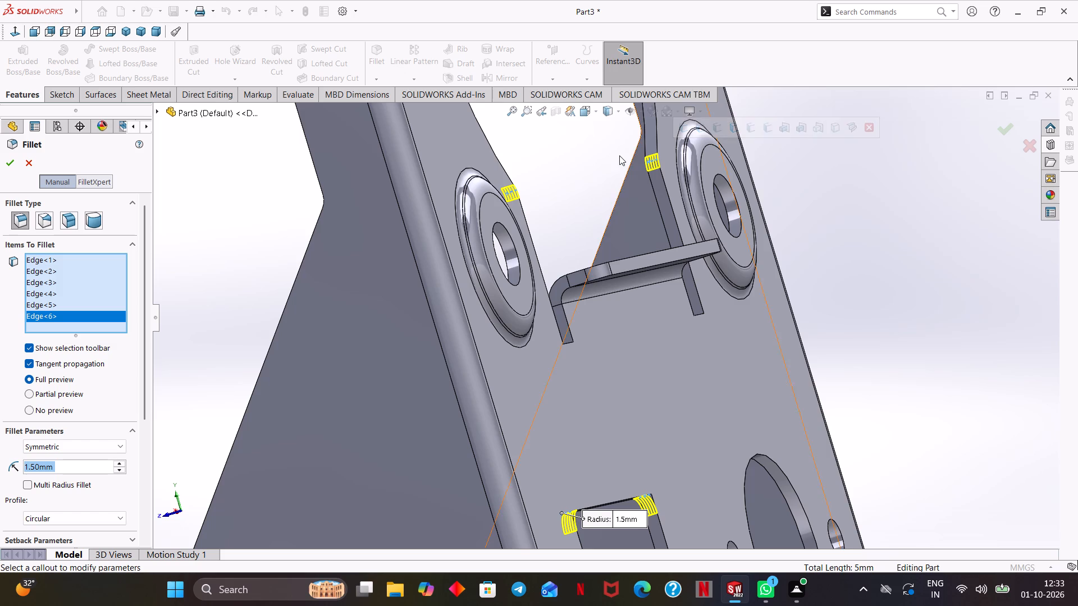
{"action": "scroll", "coordinate": [565, 238], "scroll_direction": "up", "scroll_amount": 2}
{"action": "left_click", "coordinate": [11, 166]}
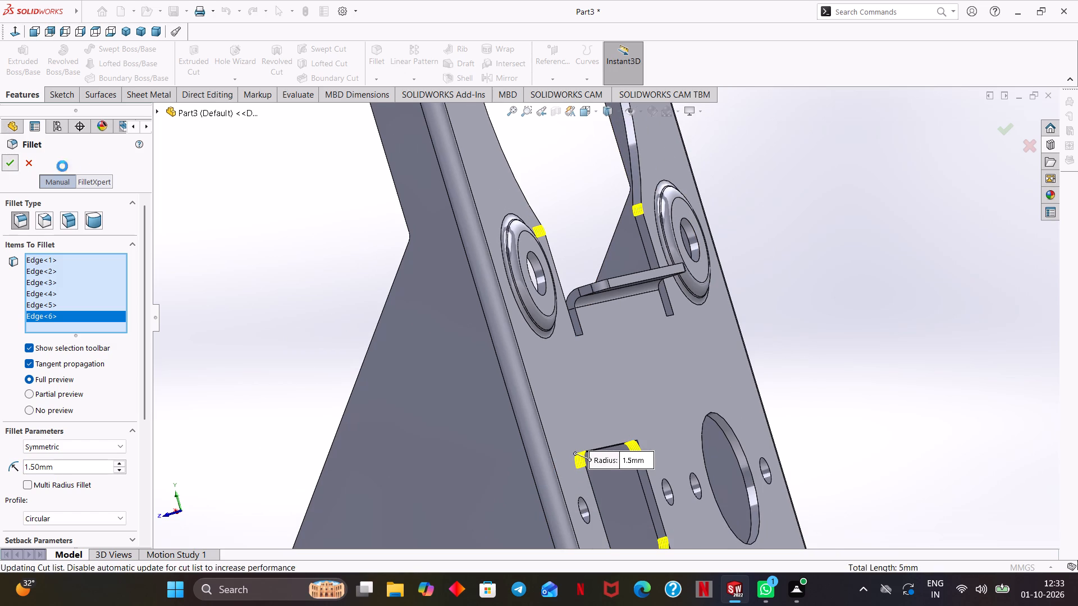
Edit the color appearance with a dark magenta standard swatch, replacing Fillet3 with the whole part as the target.
{"action": "middle_click_drag", "start_coordinate": [312, 267], "coordinate": [479, 268]}
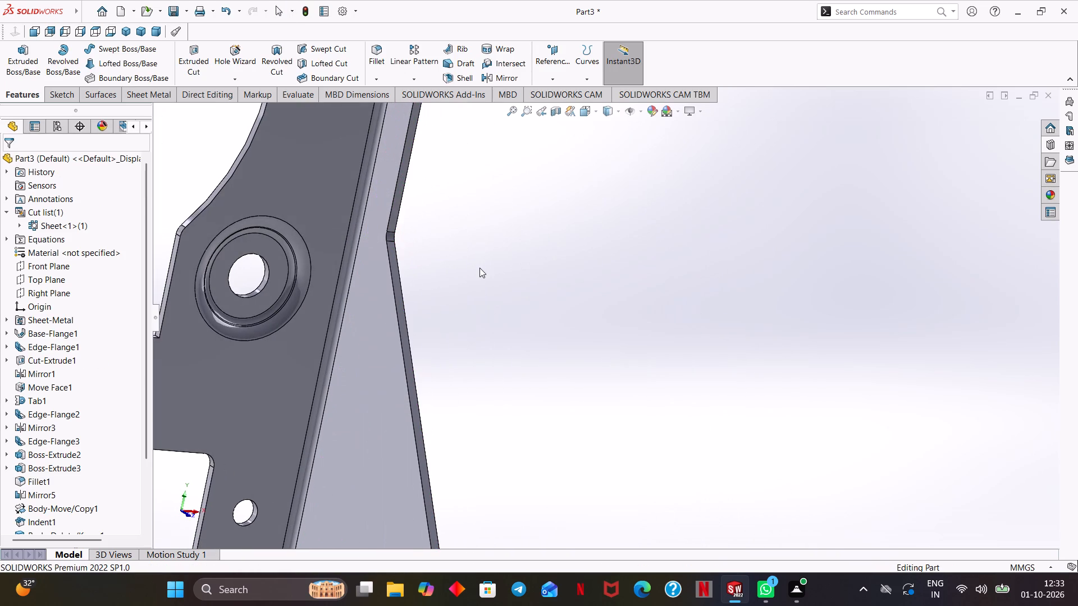
{"action": "key", "text": "ctrl+7"}
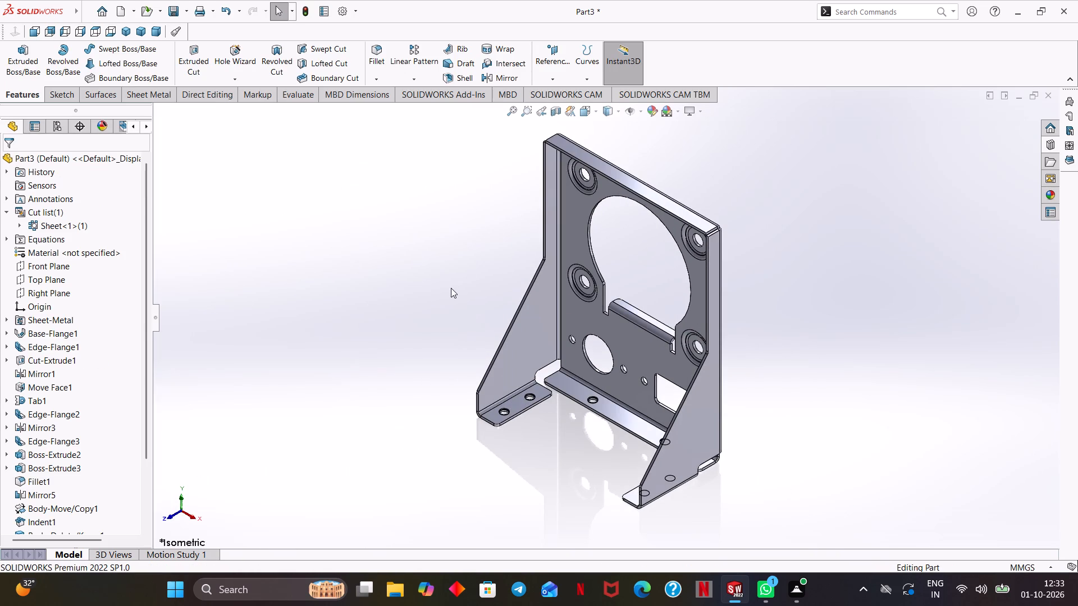
{"action": "middle_click_drag", "start_coordinate": [436, 299], "coordinate": [378, 309], "text": "ctrl"}
{"action": "middle_click_drag", "start_coordinate": [485, 312], "coordinate": [496, 318]}
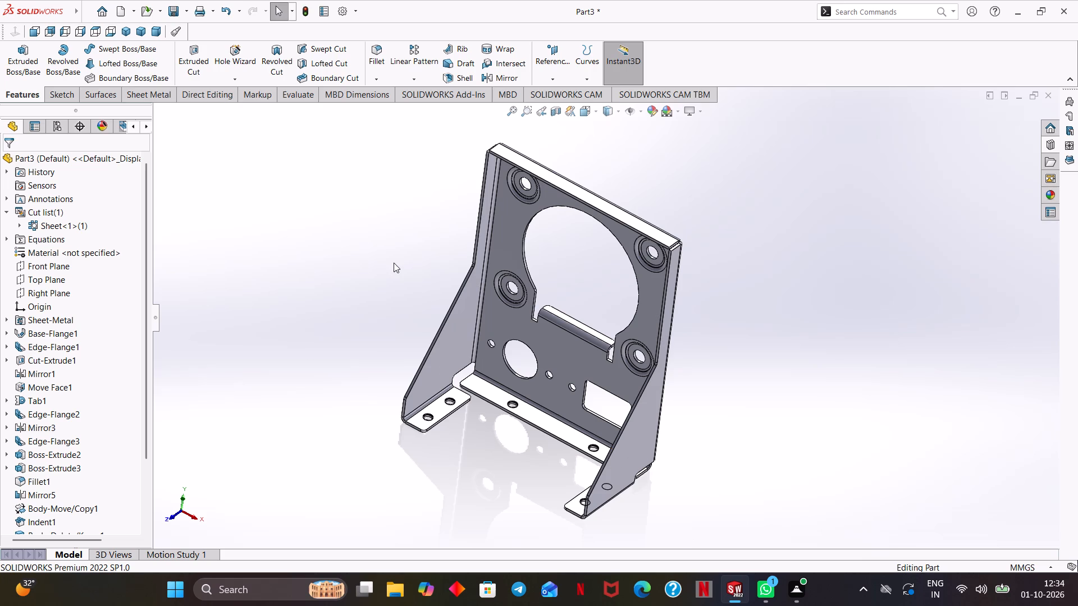
{"action": "key", "text": "ctrl+7"}
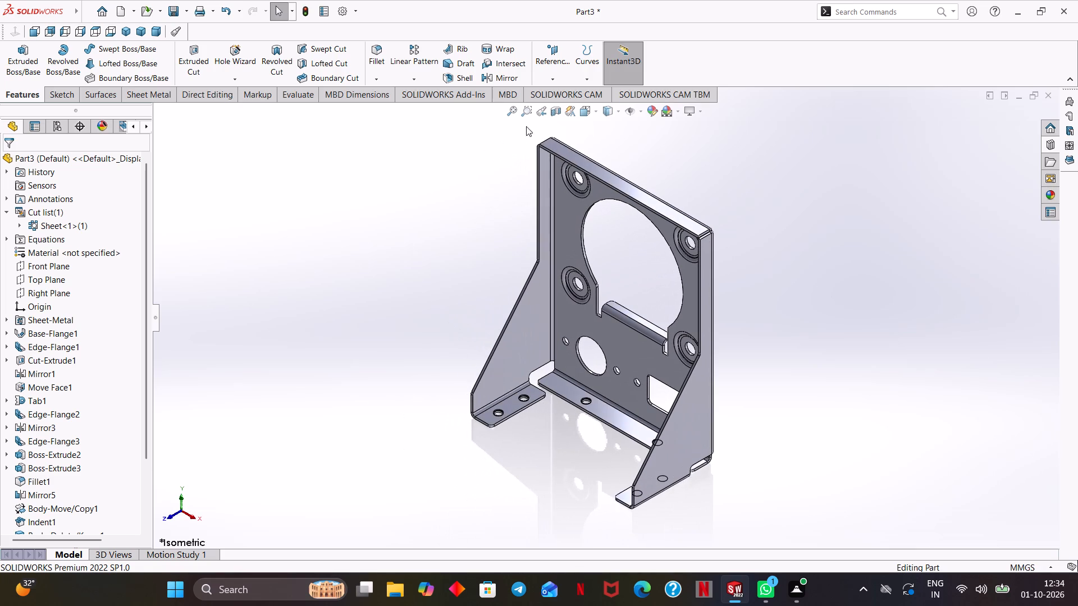
{"action": "left_click", "coordinate": [657, 107]}
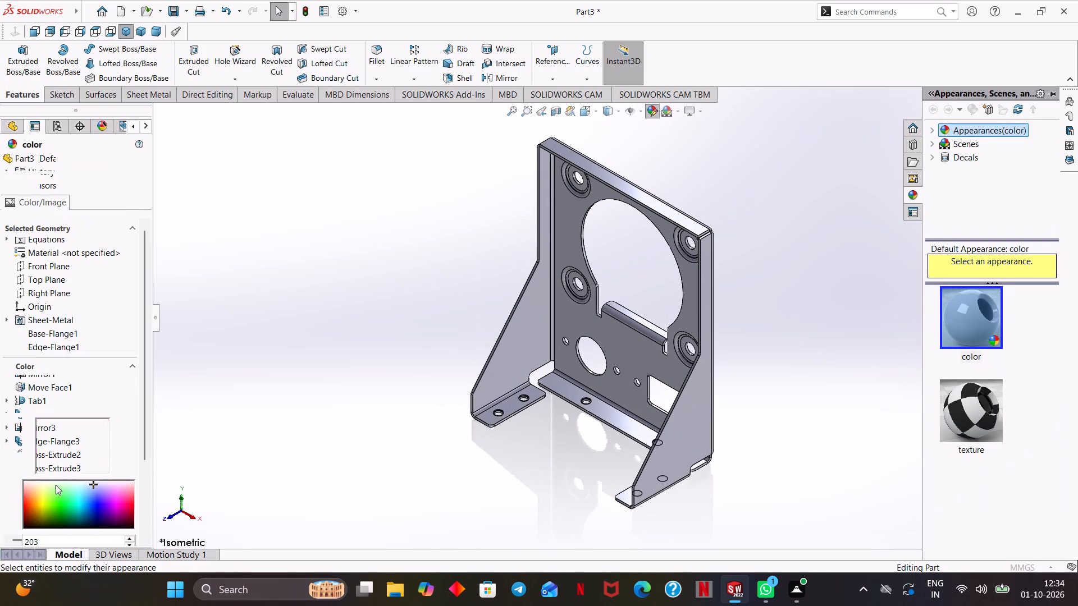
{"action": "left_click", "coordinate": [94, 444]}
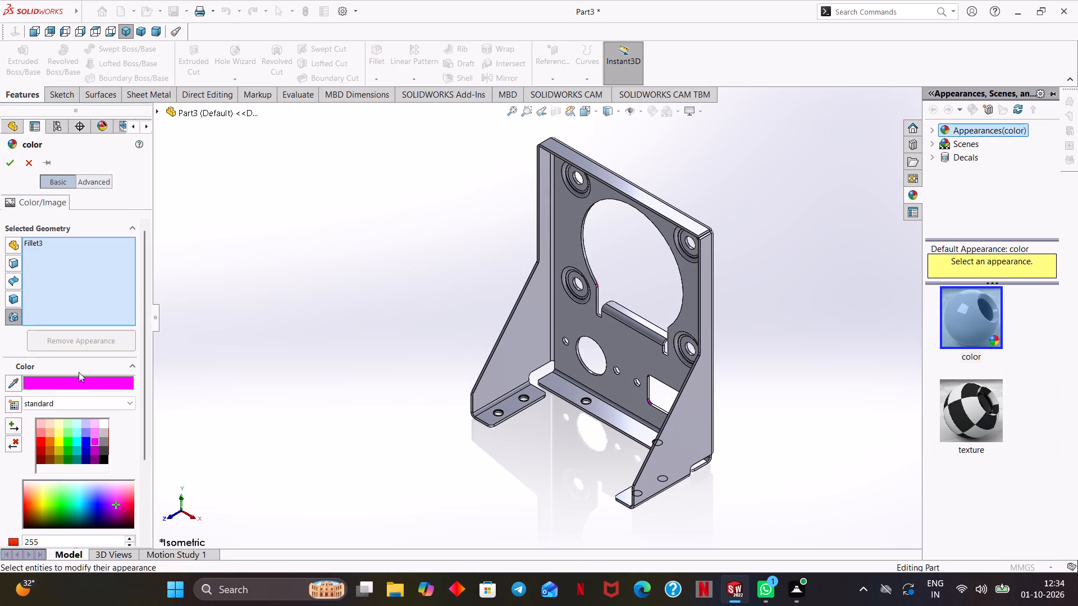
{"action": "left_click", "coordinate": [96, 450]}
{"action": "left_click", "coordinate": [30, 240]}
{"action": "right_click", "coordinate": [30, 240]}
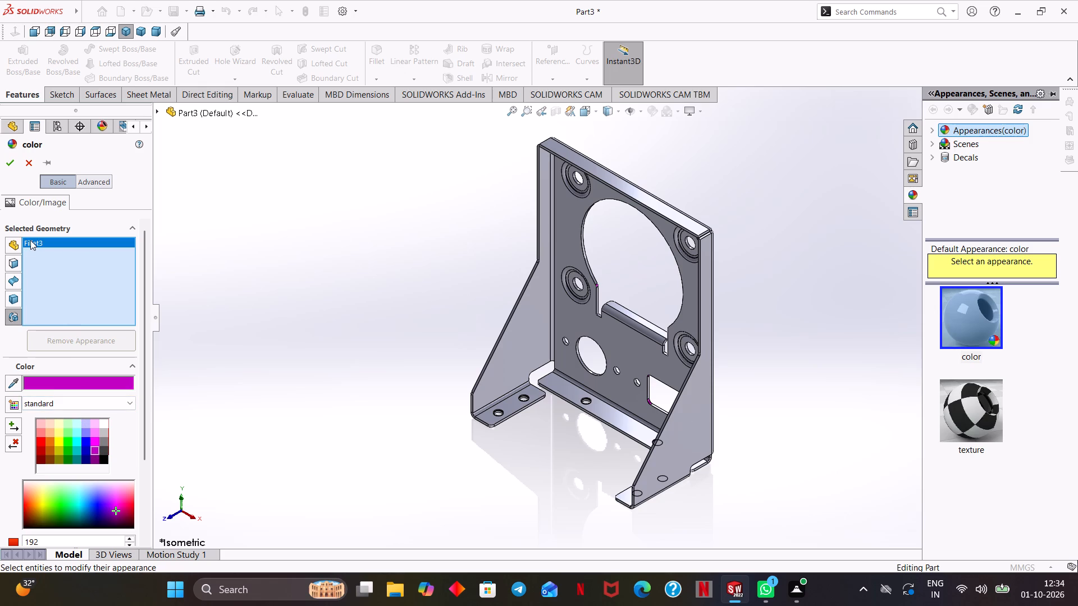
{"action": "left_click", "coordinate": [65, 244]}
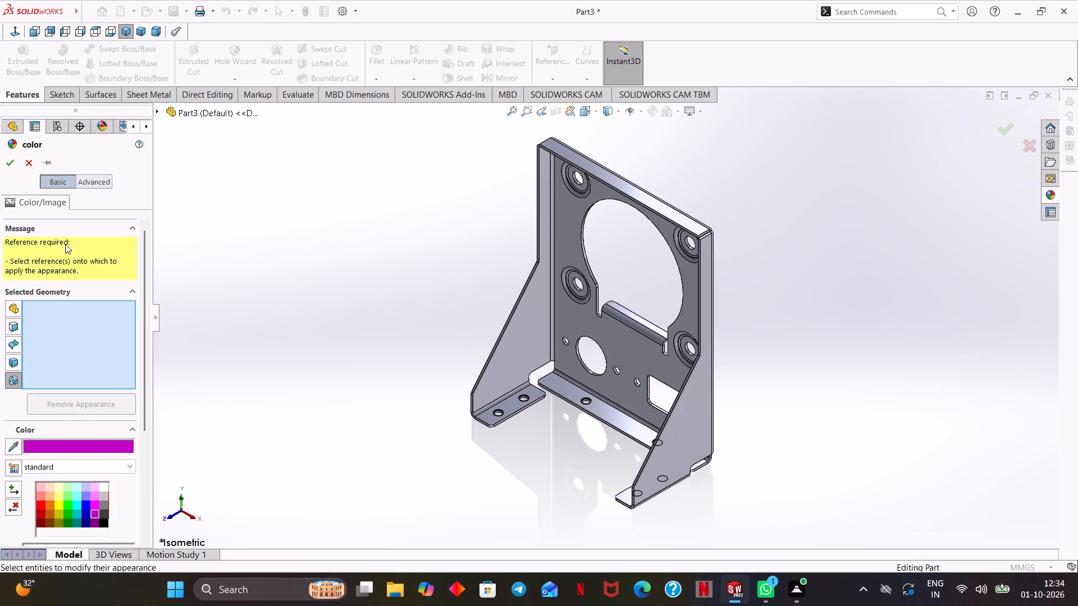
{"action": "double_click", "coordinate": [182, 105]}
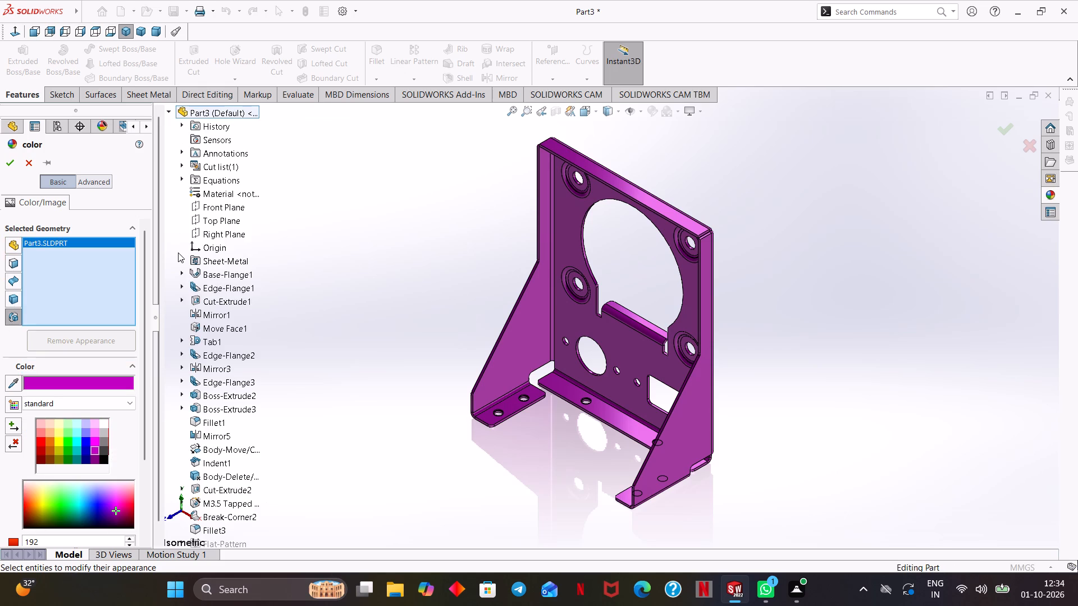
Compare magenta shades on the part, apply the bright magenta standard color, and return to the isometric view.
{"action": "left_click", "coordinate": [94, 440]}
{"action": "left_click", "coordinate": [94, 454]}
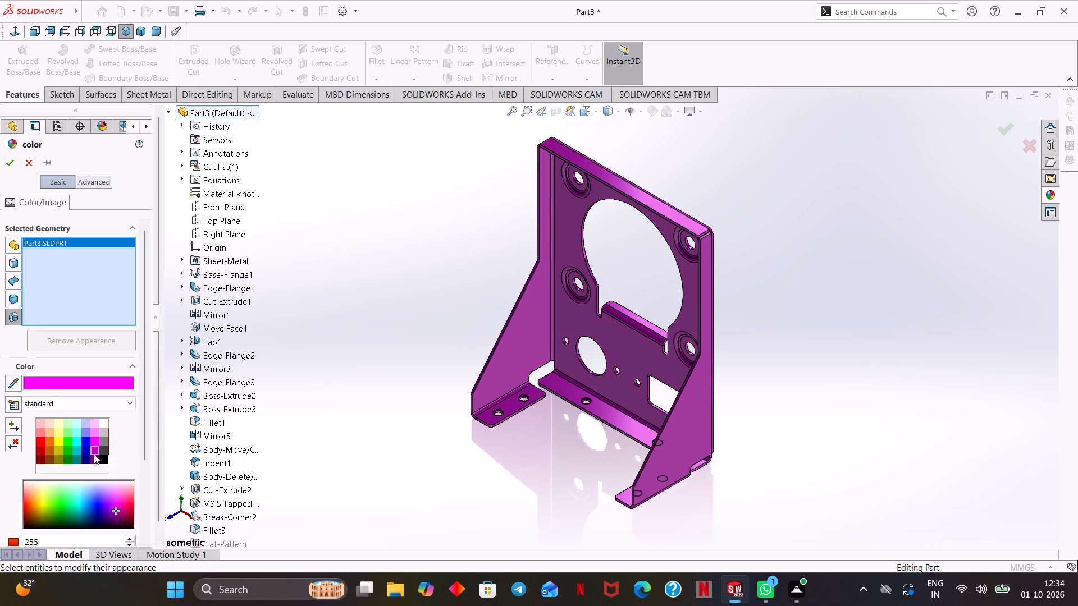
{"action": "left_click", "coordinate": [95, 439]}
{"action": "left_click", "coordinate": [93, 429]}
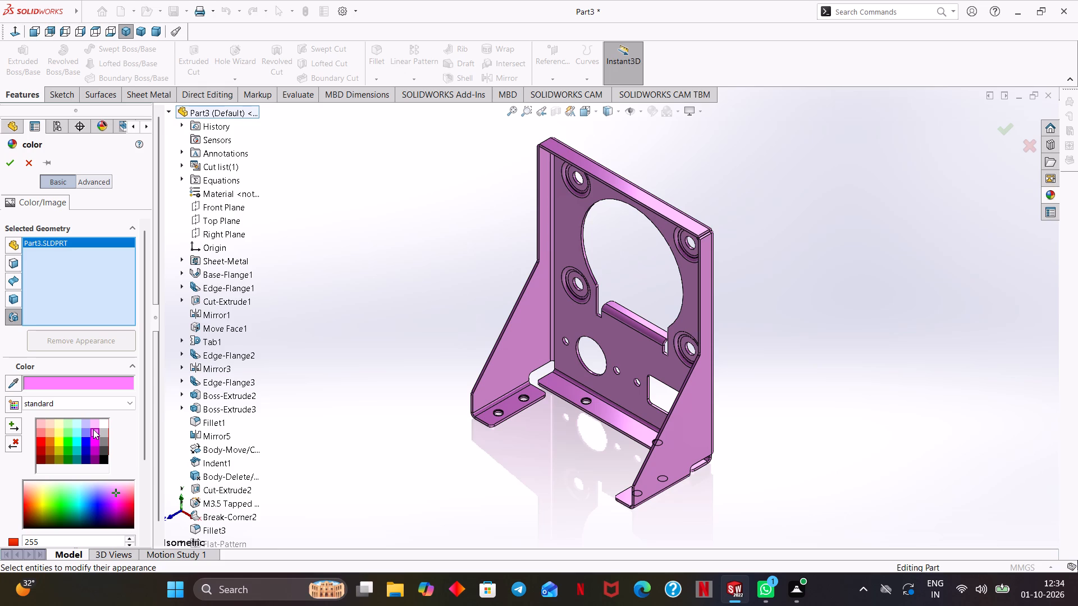
{"action": "left_click", "coordinate": [92, 437]}
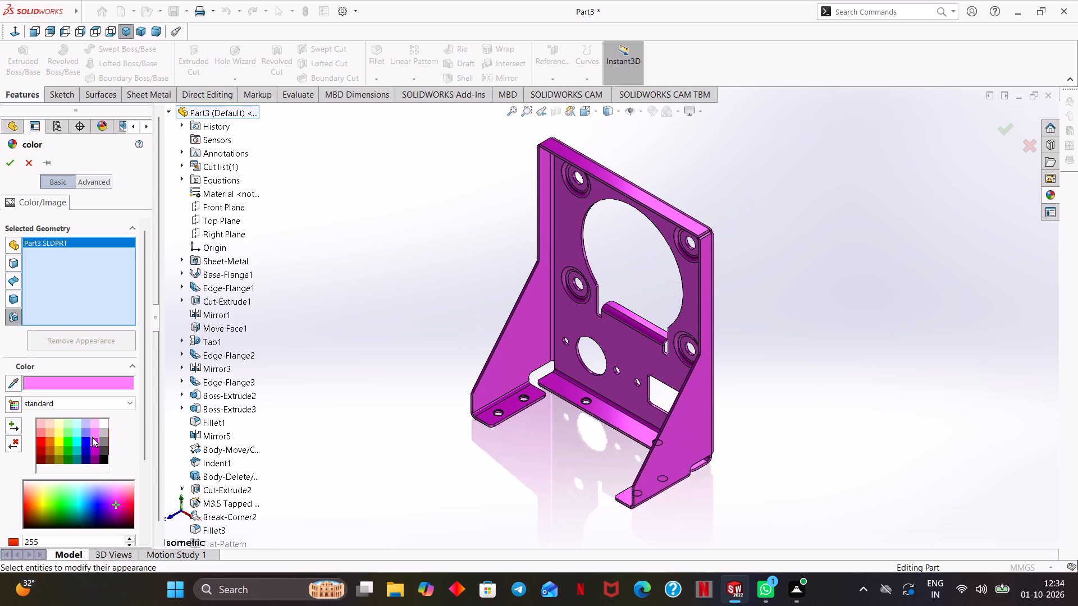
{"action": "left_click", "coordinate": [12, 164]}
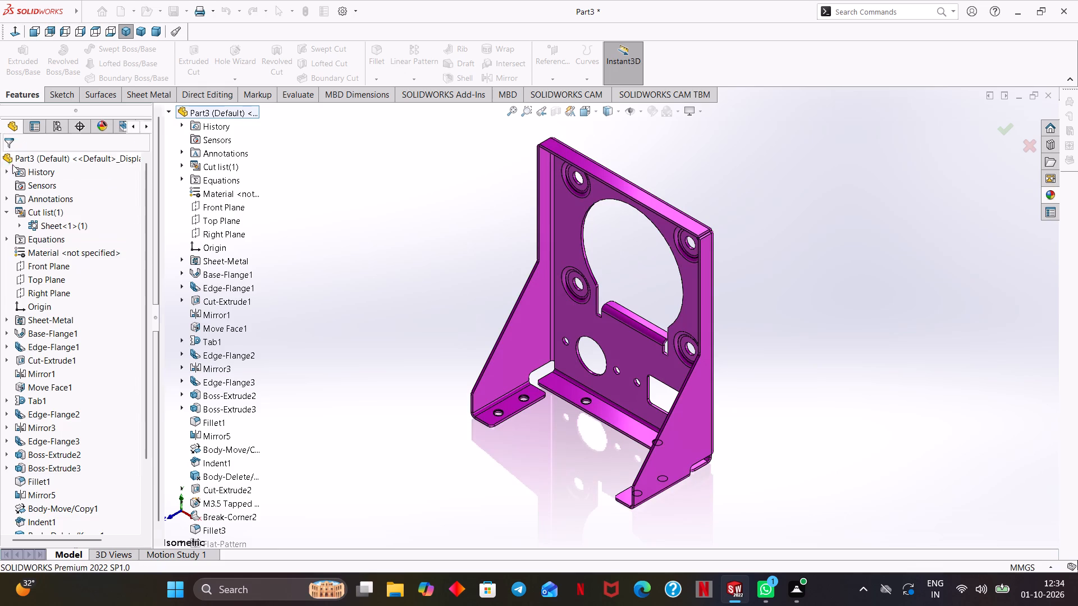
{"action": "middle_click_drag", "start_coordinate": [240, 343], "coordinate": [259, 334]}
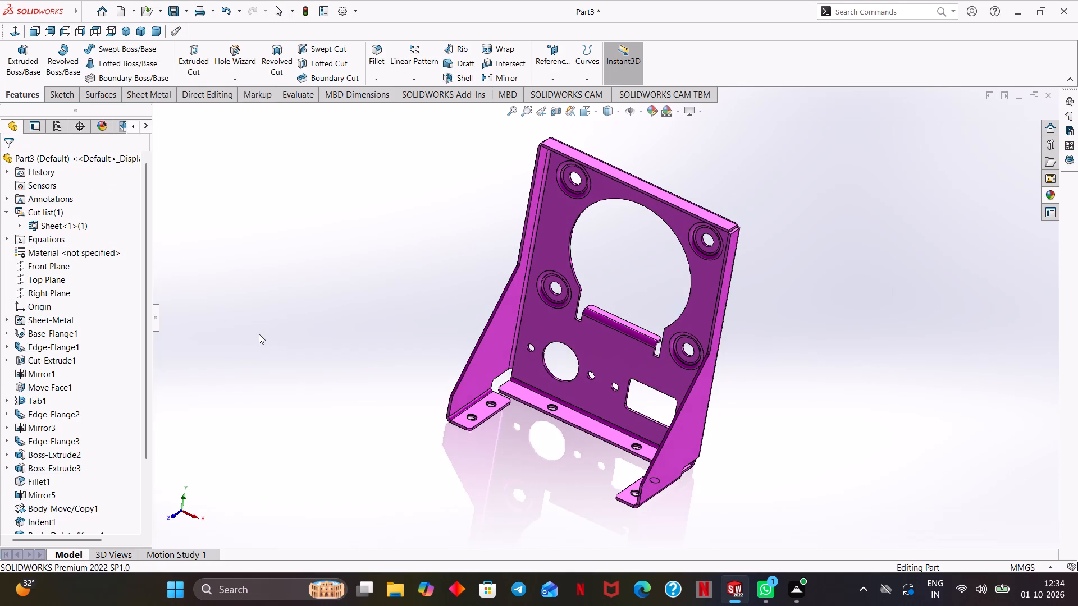
{"action": "key", "text": "ctrl+7"}
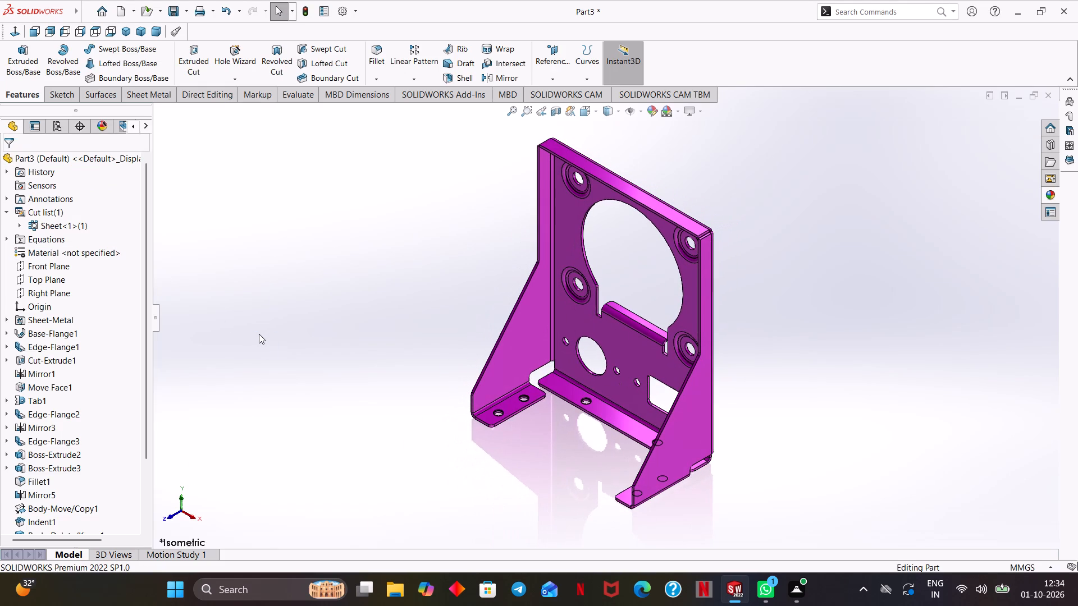
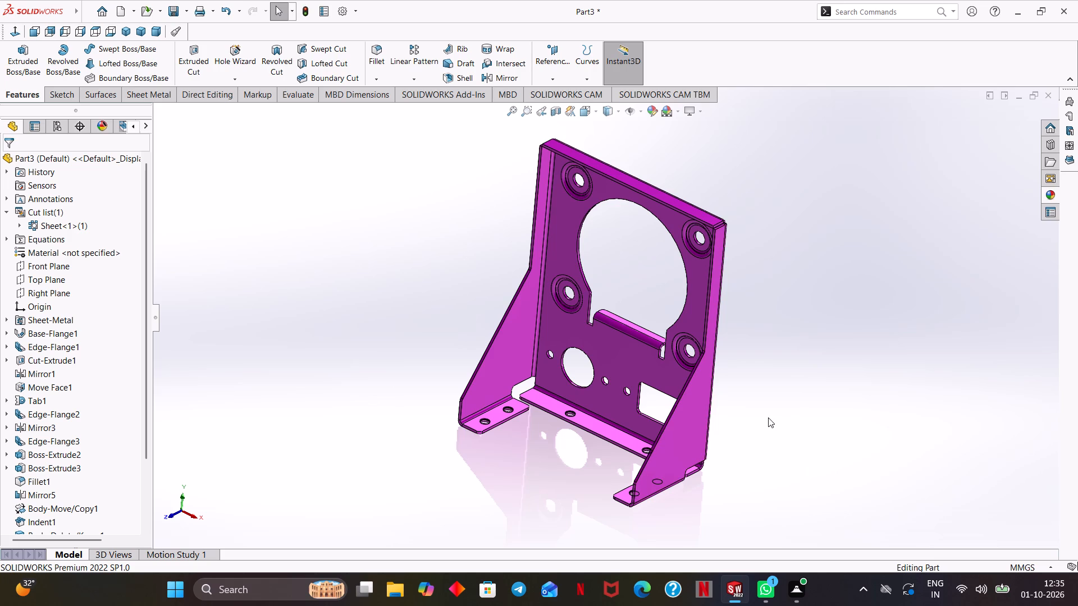
Examine the magenta bracket's front face, side flanges and base tabs from several angles.
{"action": "middle_click_drag", "start_coordinate": [769, 424], "coordinate": [769, 402]}
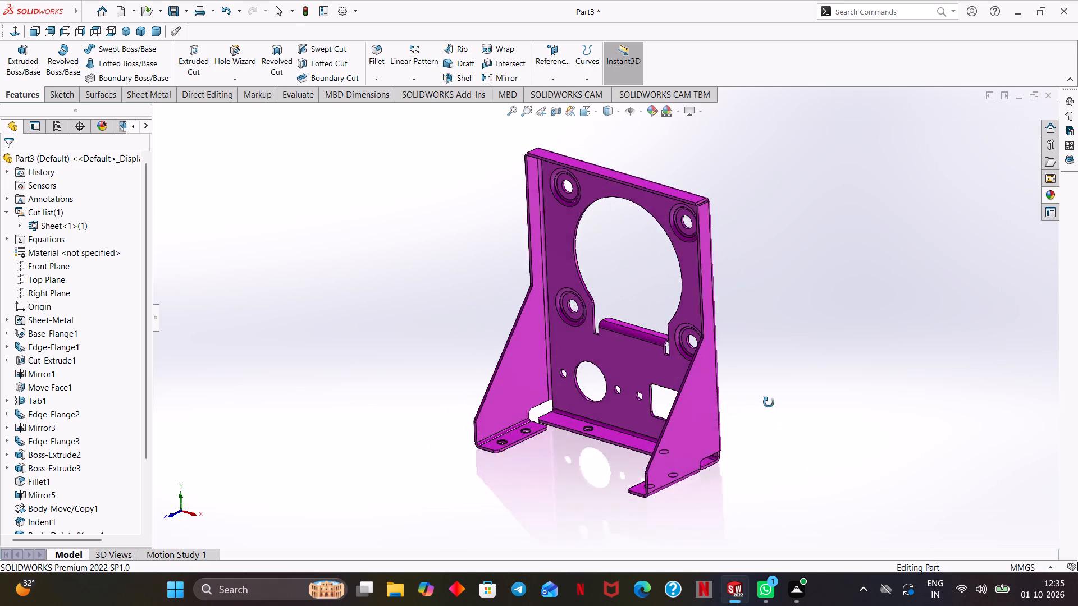
{"action": "middle_click_drag", "start_coordinate": [769, 402], "coordinate": [773, 396]}
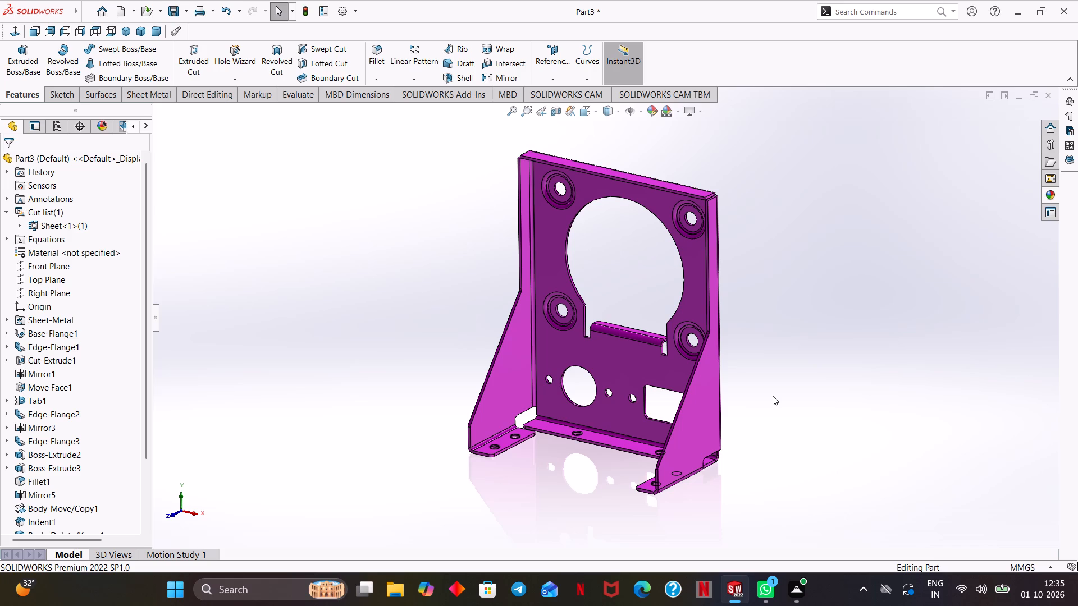
{"action": "middle_click_drag", "start_coordinate": [773, 396], "coordinate": [726, 407]}
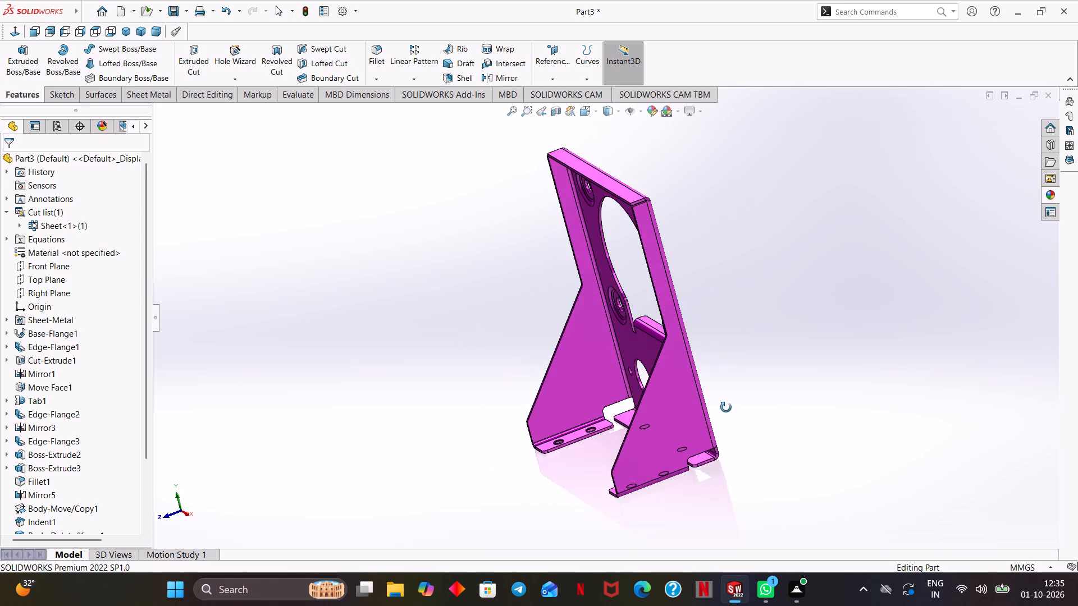
{"action": "middle_click_drag", "start_coordinate": [726, 407], "coordinate": [355, 456]}
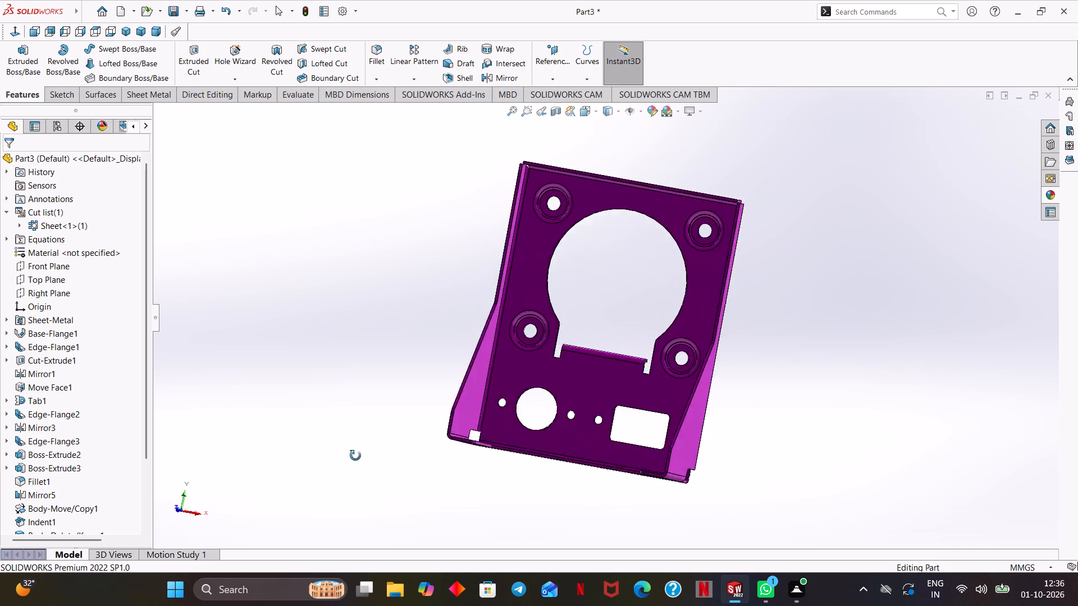
{"action": "middle_click_drag", "start_coordinate": [355, 456], "coordinate": [355, 505]}
{"action": "middle_click_drag", "start_coordinate": [392, 438], "coordinate": [375, 453]}
{"action": "middle_click_drag", "start_coordinate": [375, 453], "coordinate": [378, 431]}
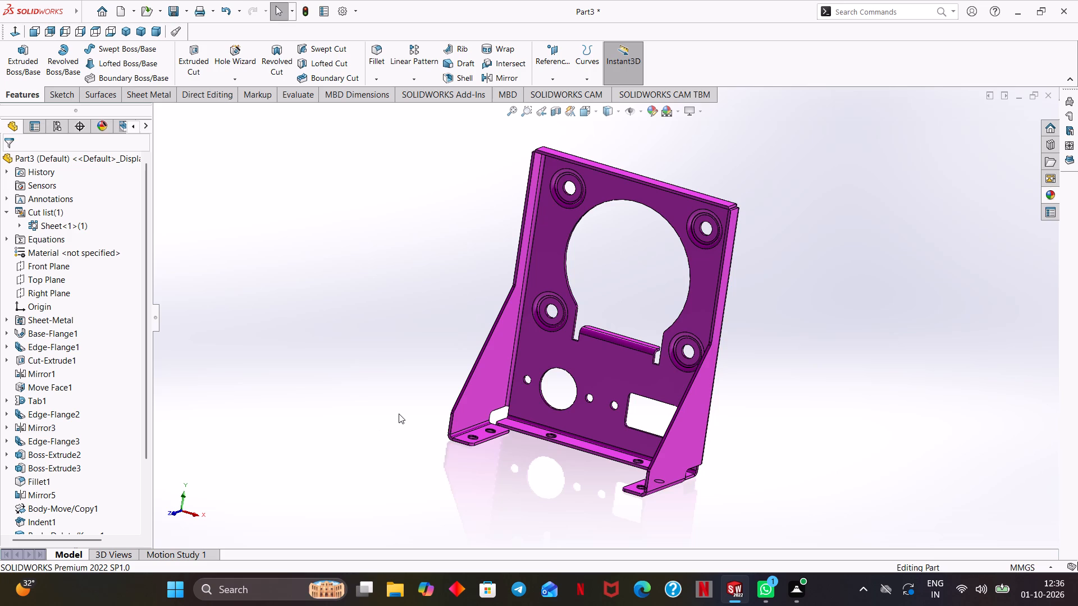
{"action": "middle_click_drag", "start_coordinate": [399, 414], "coordinate": [401, 384]}
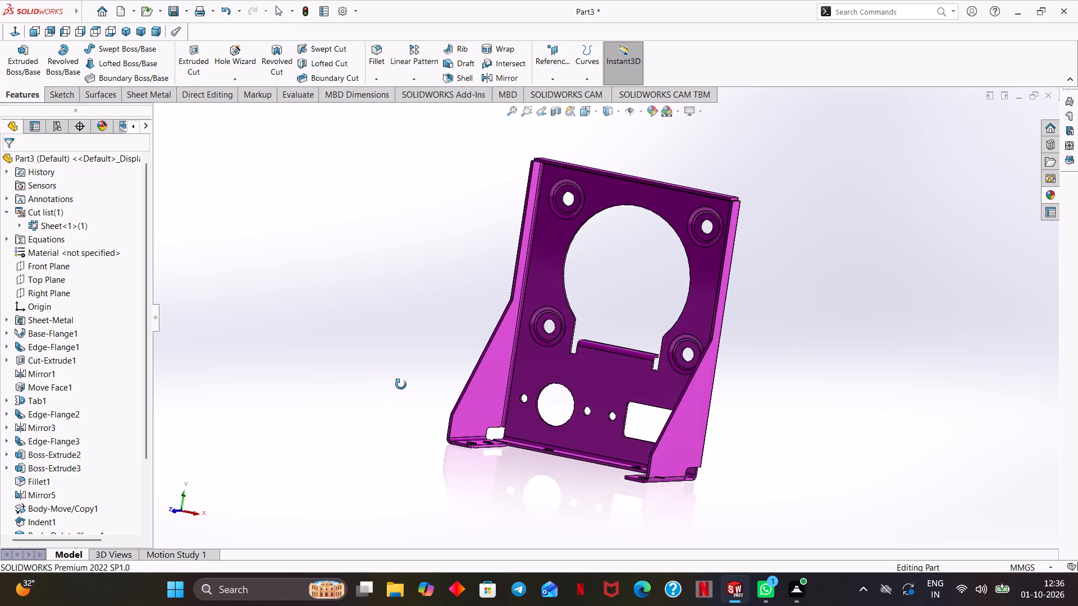
{"action": "middle_click_drag", "start_coordinate": [401, 384], "coordinate": [405, 394]}
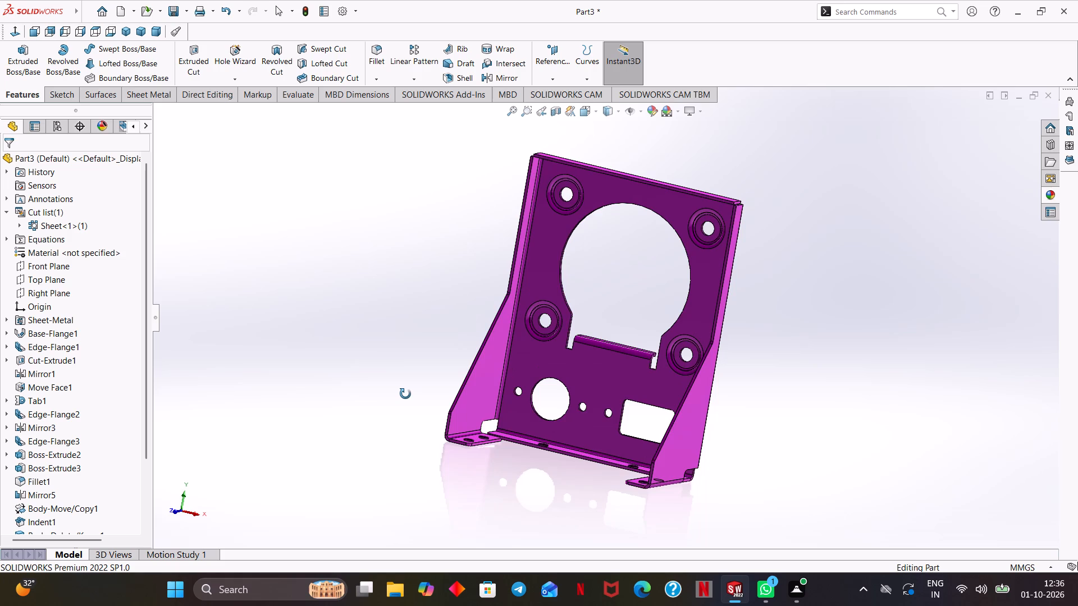
{"action": "middle_click_drag", "start_coordinate": [405, 394], "coordinate": [413, 417]}
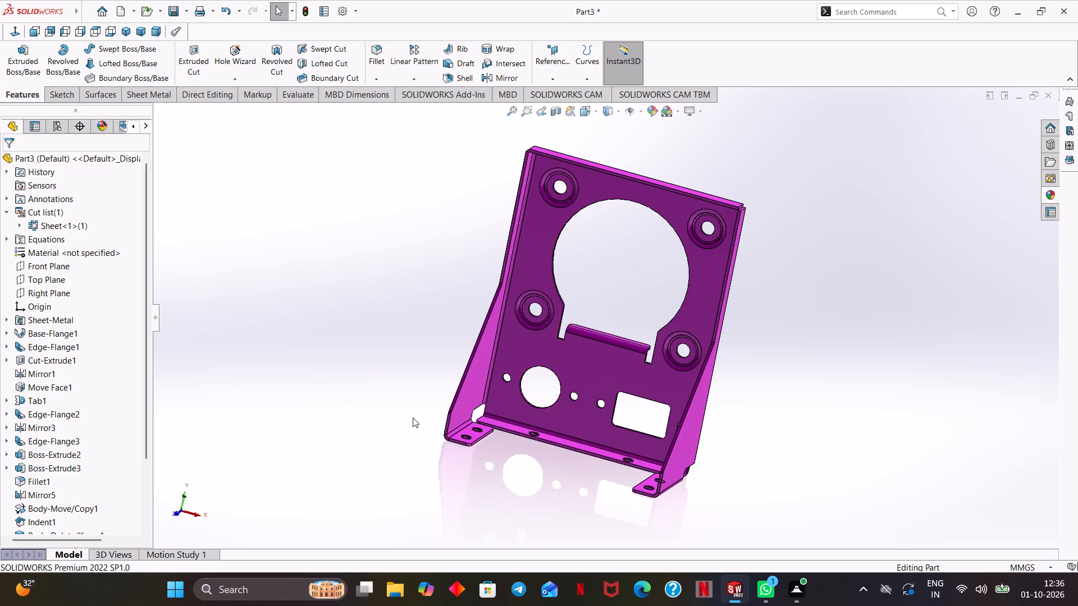
{"action": "middle_click_drag", "start_coordinate": [403, 387], "coordinate": [396, 365]}
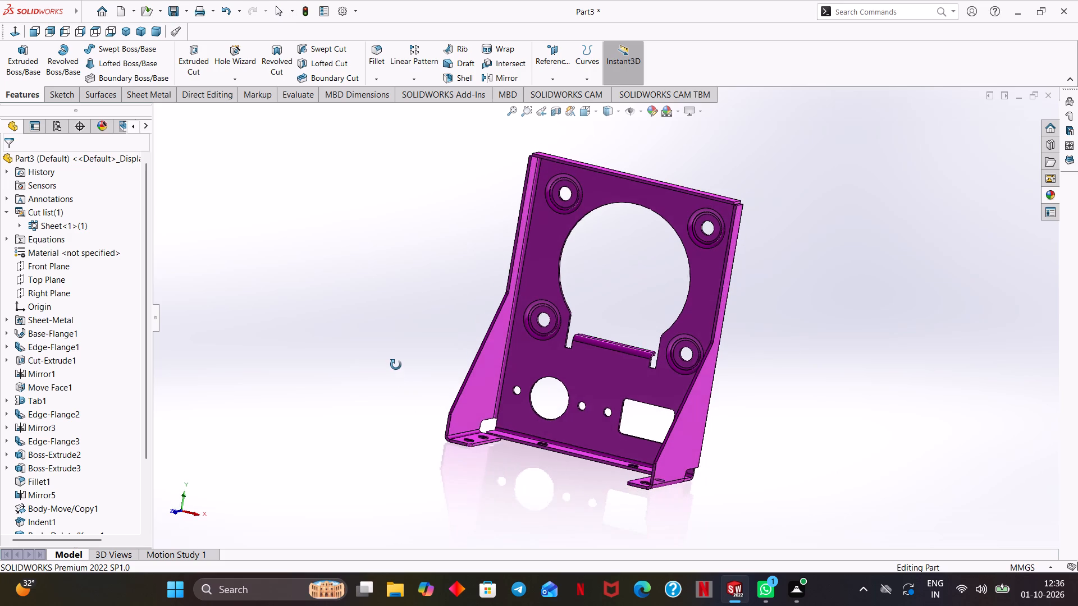
{"action": "middle_click_drag", "start_coordinate": [396, 365], "coordinate": [395, 353]}
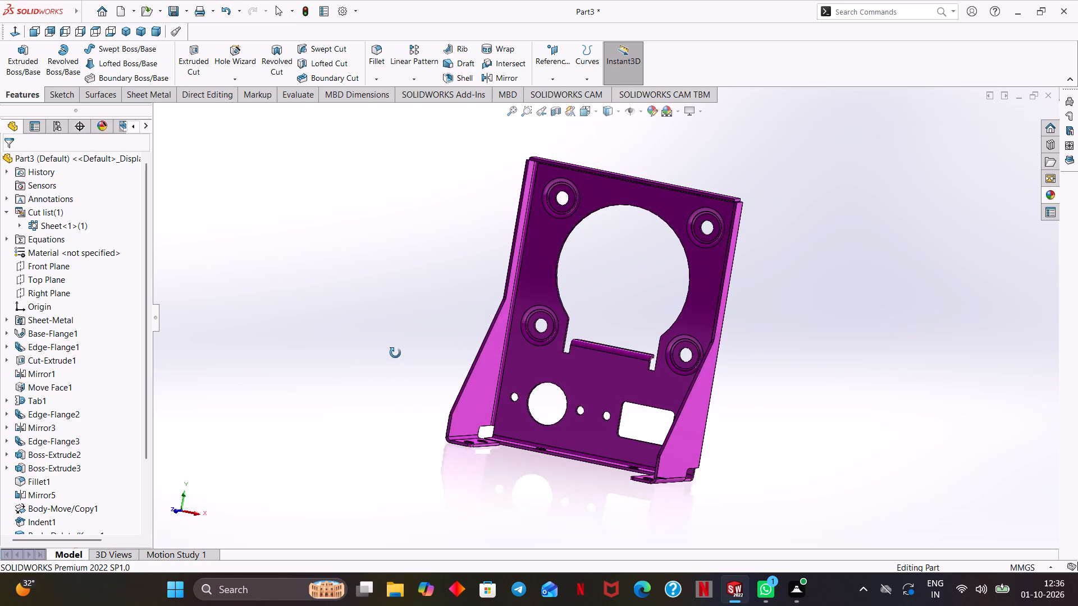
{"action": "middle_click_drag", "start_coordinate": [395, 353], "coordinate": [392, 368]}
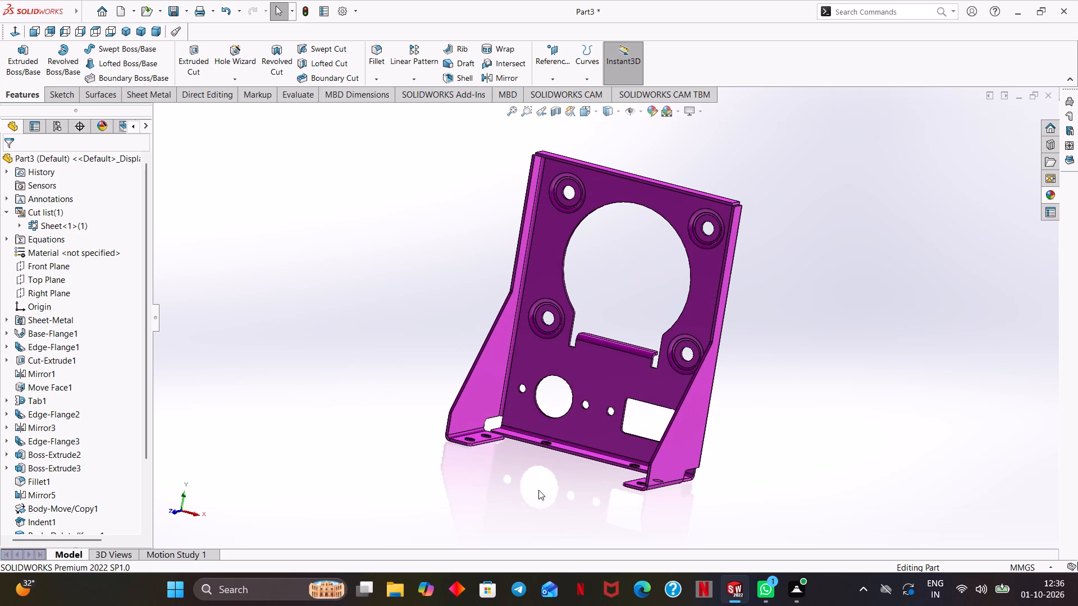
{"action": "left_click", "coordinate": [531, 493]}
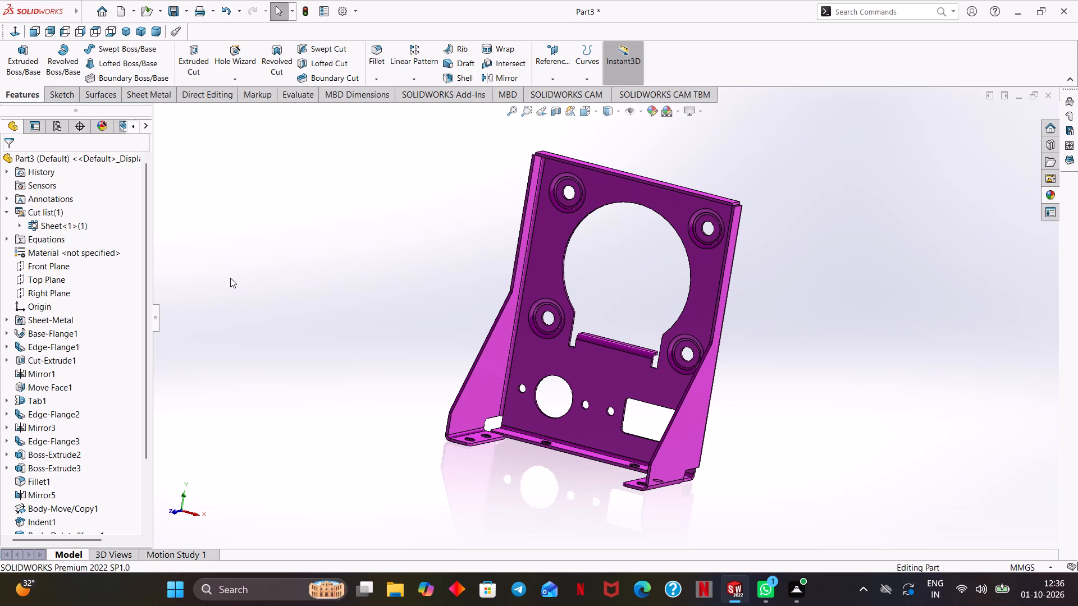
{"action": "right_click", "coordinate": [230, 278]}
{"action": "left_click", "coordinate": [234, 206]}
{"action": "middle_click_drag", "start_coordinate": [393, 207], "coordinate": [393, 198]}
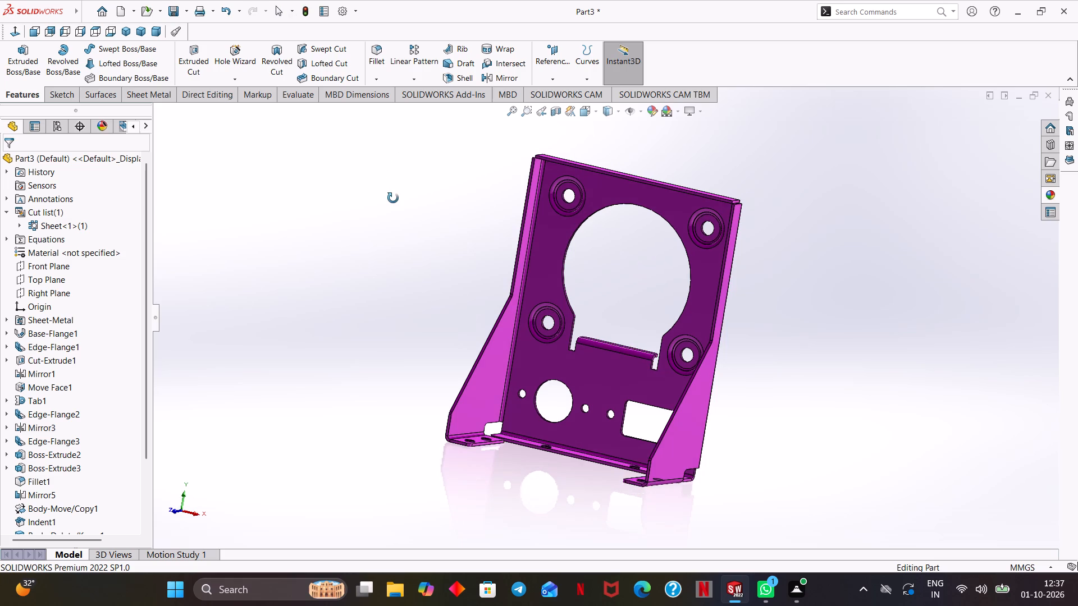
{"action": "middle_click_drag", "start_coordinate": [393, 198], "coordinate": [369, 203]}
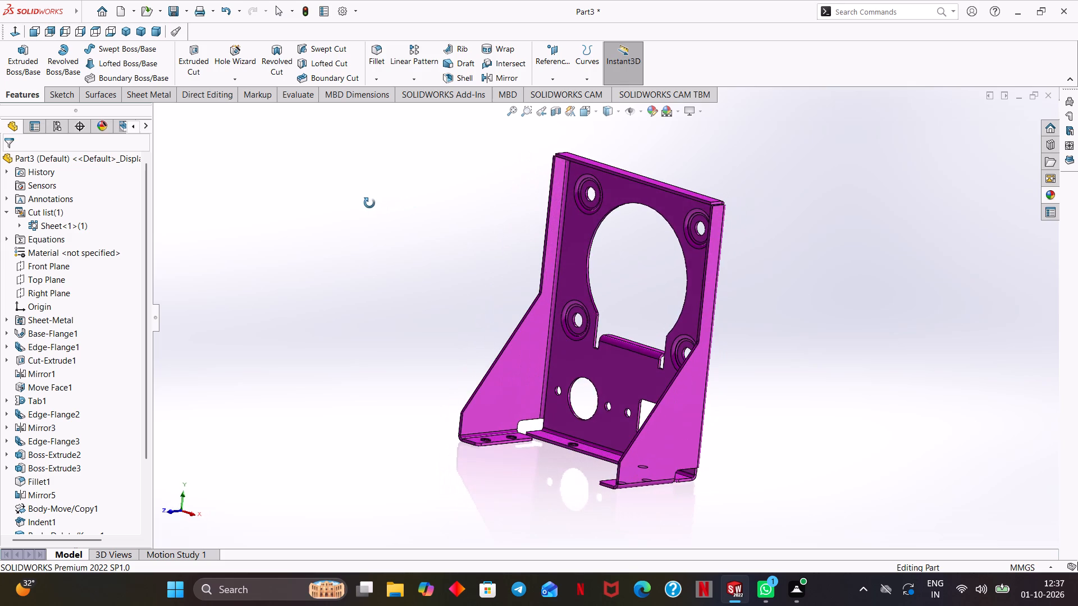
{"action": "middle_click_drag", "start_coordinate": [369, 203], "coordinate": [360, 219]}
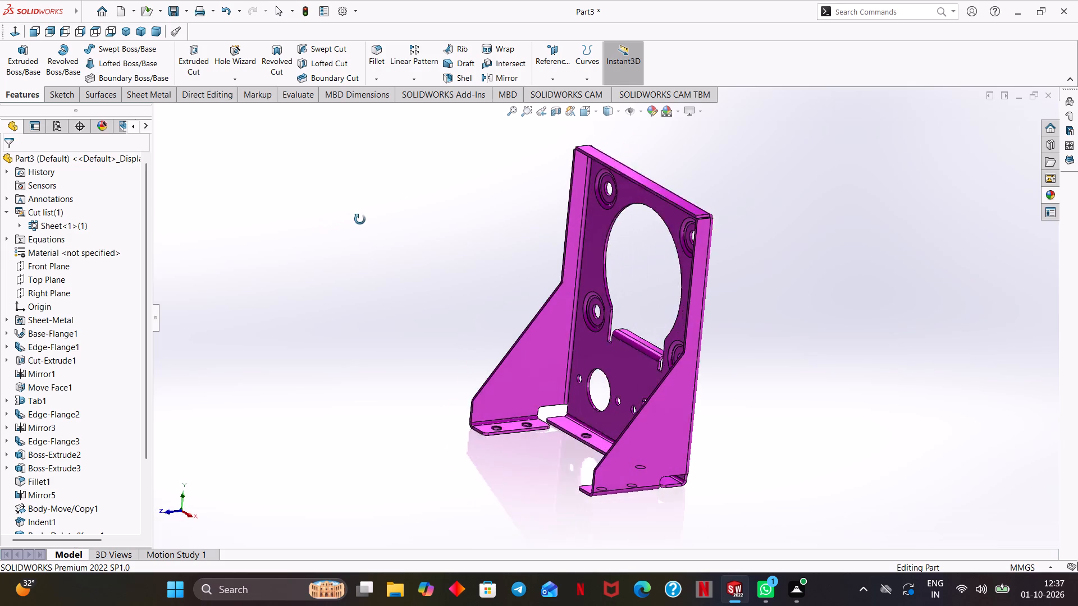
{"action": "middle_click_drag", "start_coordinate": [360, 219], "coordinate": [380, 214]}
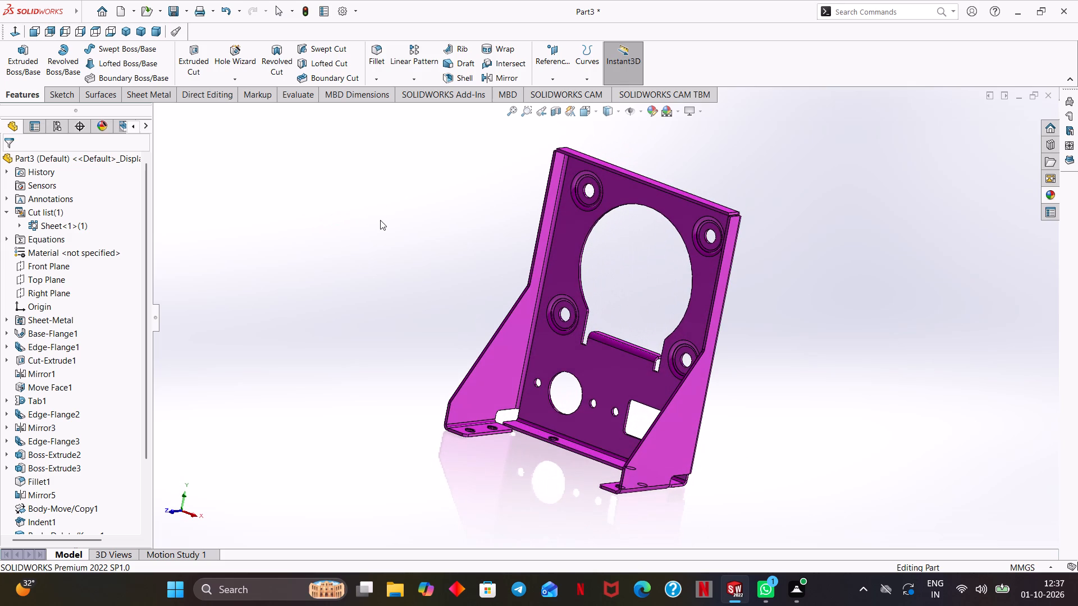
Return the bracket to the isometric view and apply the Plain White scene as the background.
{"action": "key", "text": "ctrl+7"}
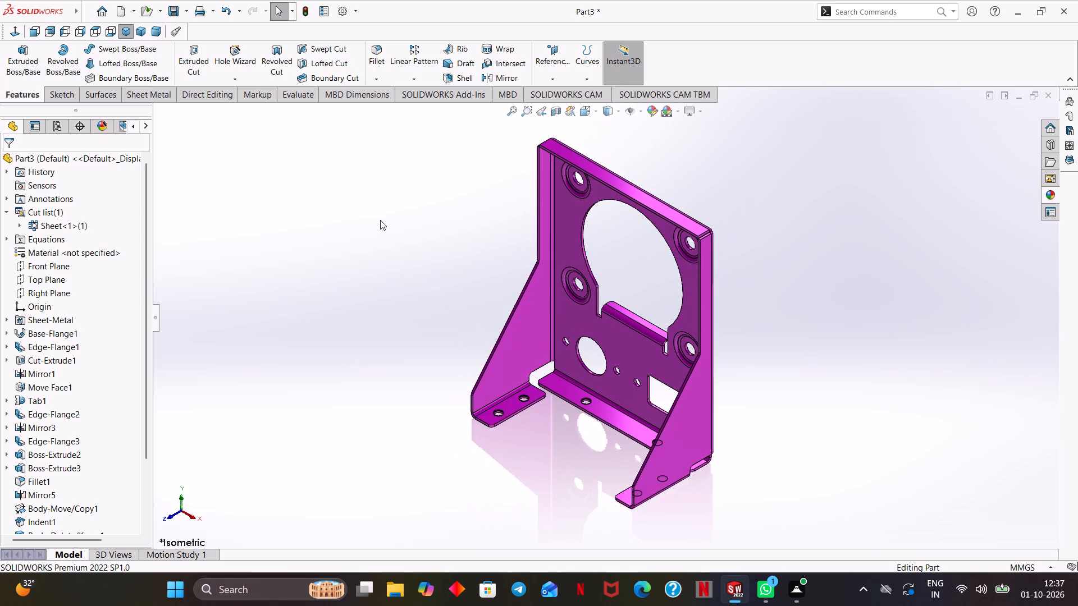
{"action": "left_click", "coordinate": [682, 117]}
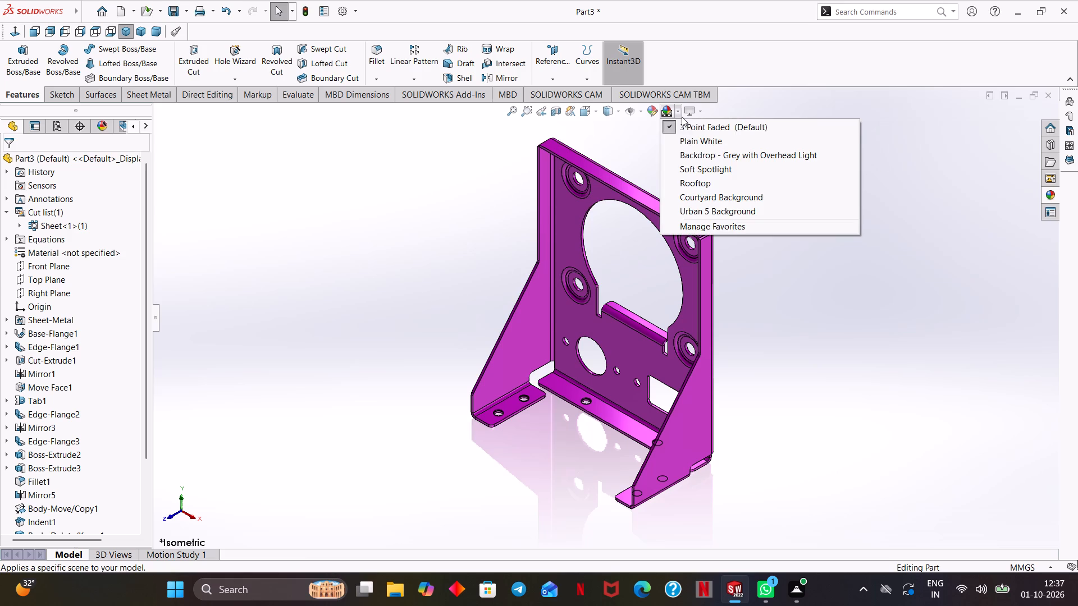
{"action": "left_click", "coordinate": [685, 138]}
Examine the bracket against the white background from the front, back and sides, including its flanges and openings.
{"action": "middle_click_drag", "start_coordinate": [748, 241], "coordinate": [764, 231]}
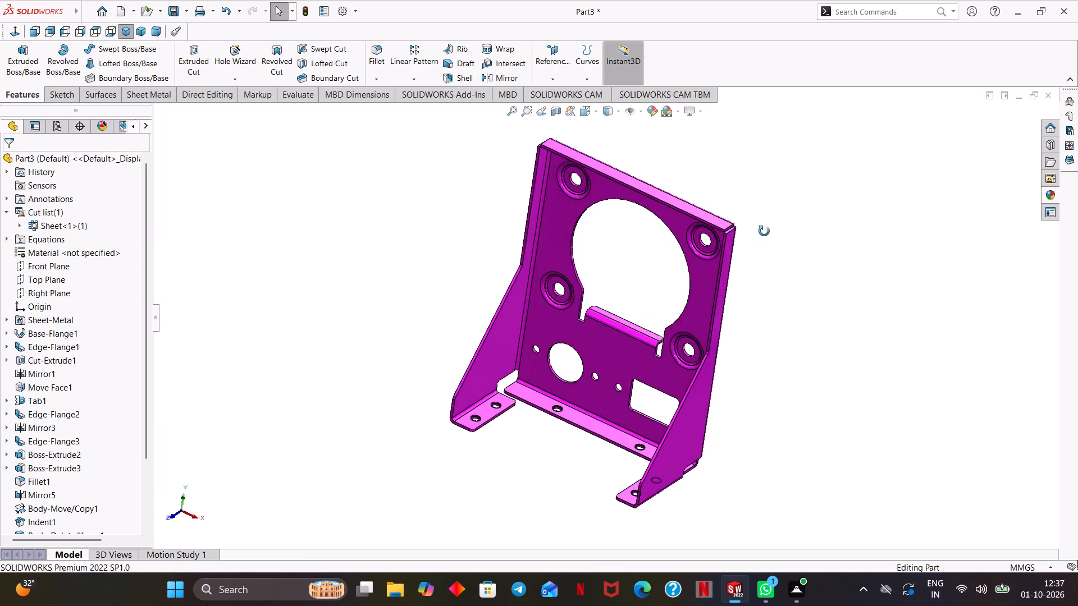
{"action": "middle_click_drag", "start_coordinate": [764, 231], "coordinate": [755, 226]}
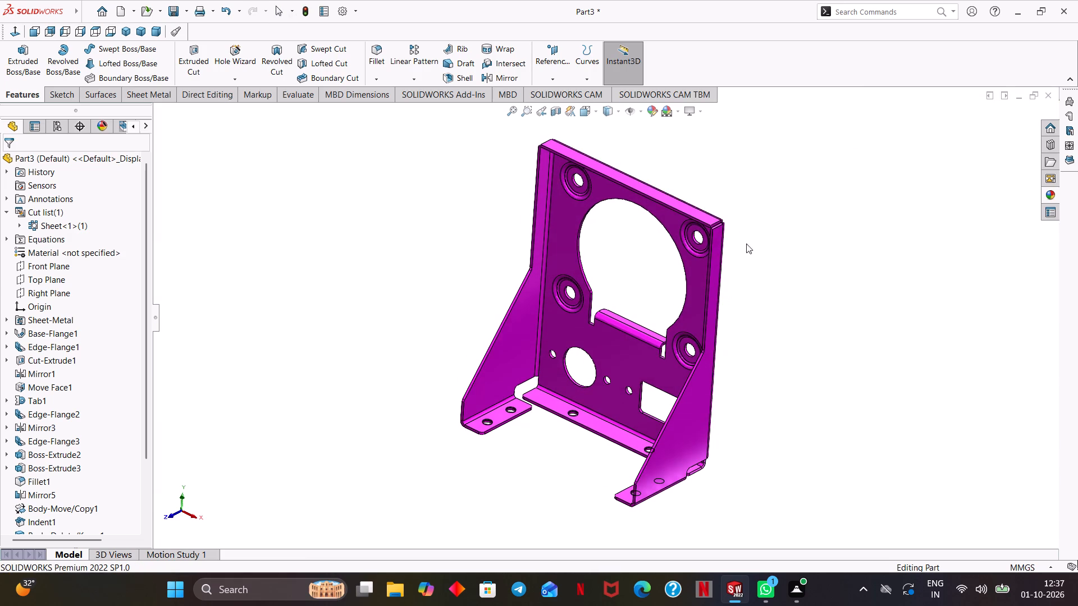
{"action": "left_click", "coordinate": [628, 259]}
{"action": "left_click", "coordinate": [628, 259]}
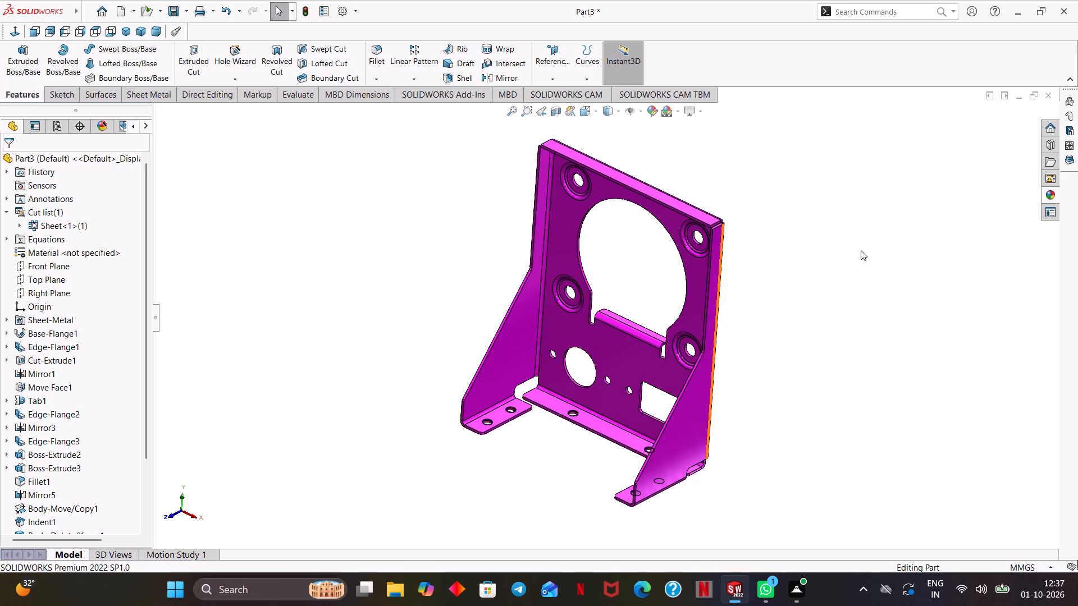
{"action": "middle_click_drag", "start_coordinate": [855, 254], "coordinate": [508, 371]}
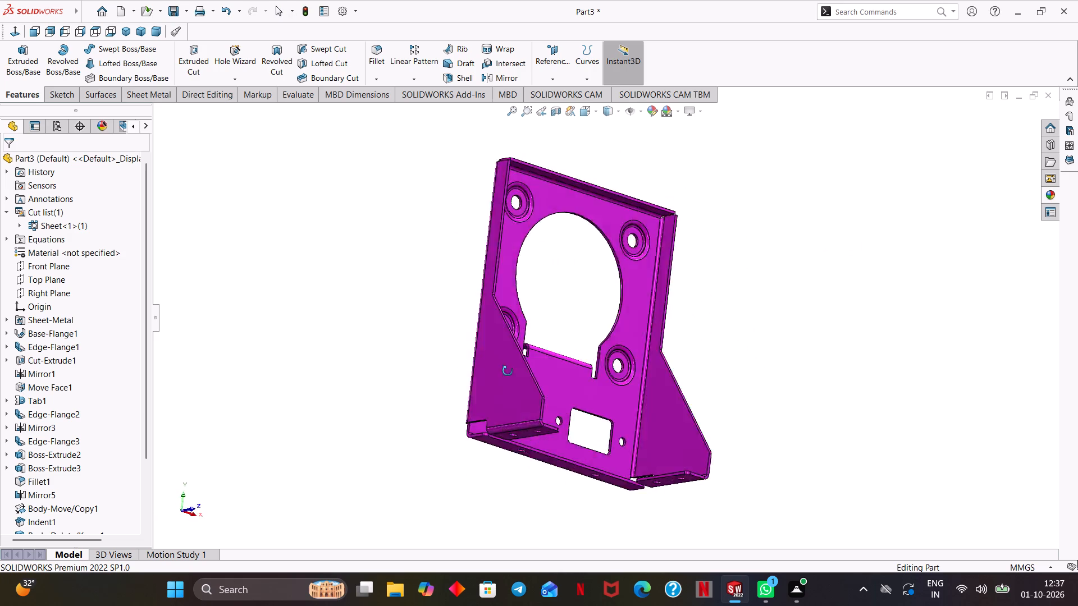
{"action": "middle_click_drag", "start_coordinate": [508, 371], "coordinate": [771, 377]}
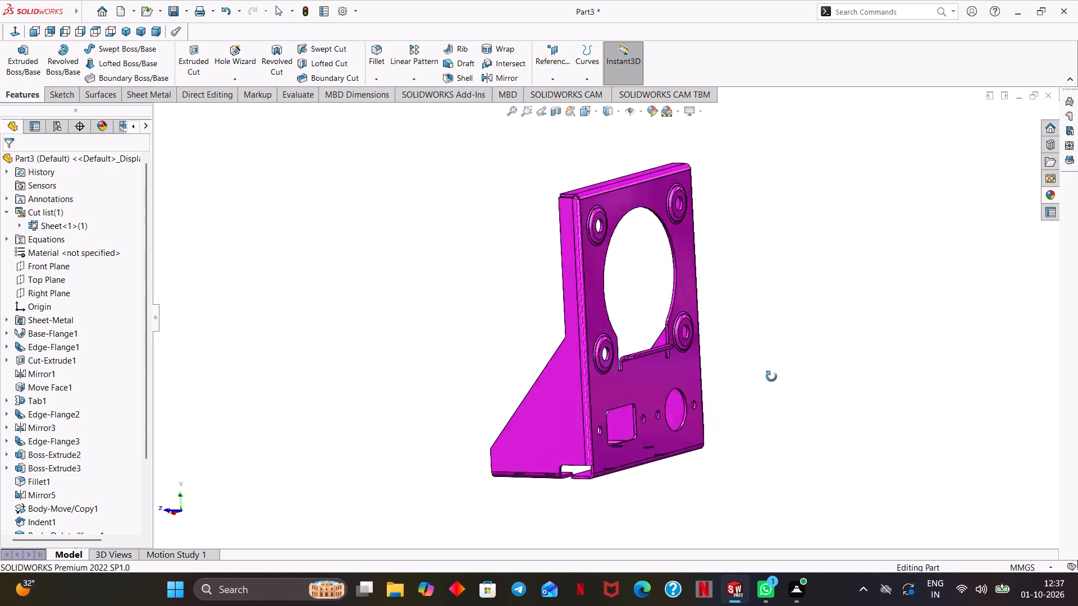
{"action": "middle_click_drag", "start_coordinate": [771, 377], "coordinate": [454, 375]}
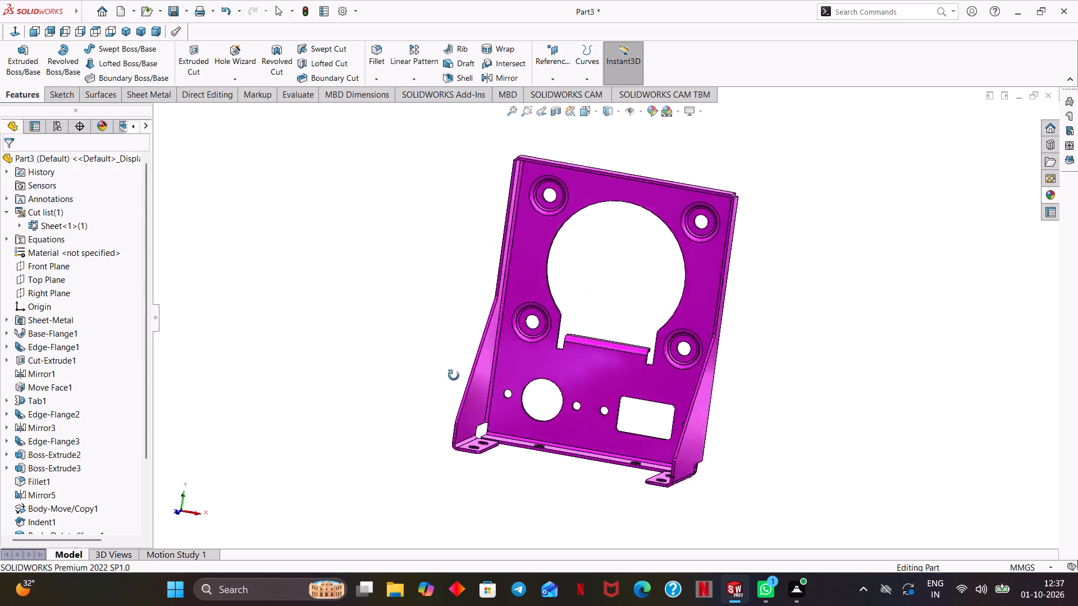
{"action": "middle_click_drag", "start_coordinate": [454, 375], "coordinate": [902, 378]}
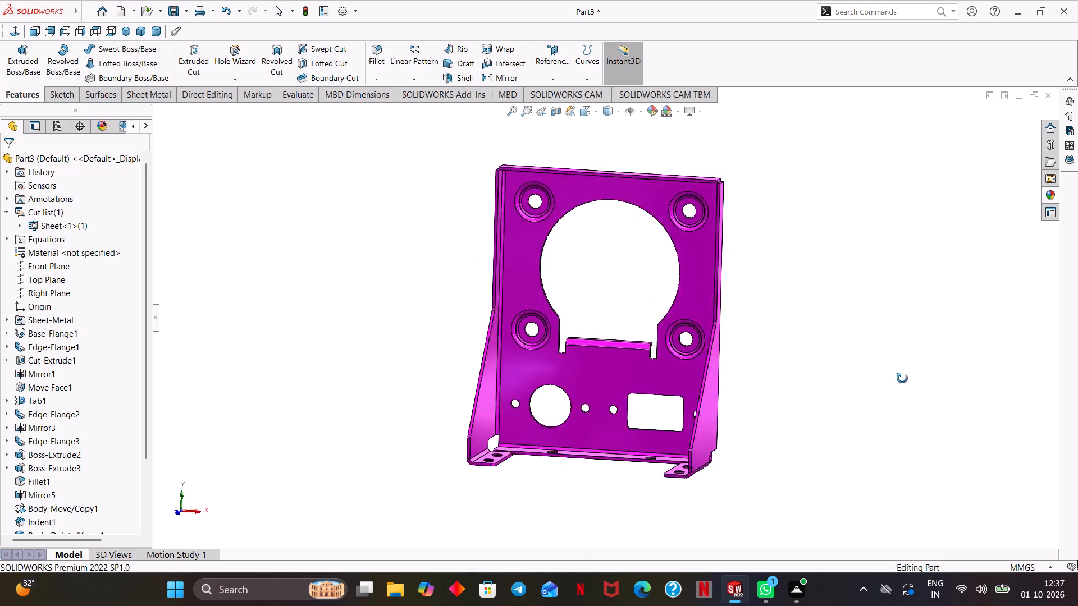
{"action": "middle_click_drag", "start_coordinate": [902, 378], "coordinate": [861, 412]}
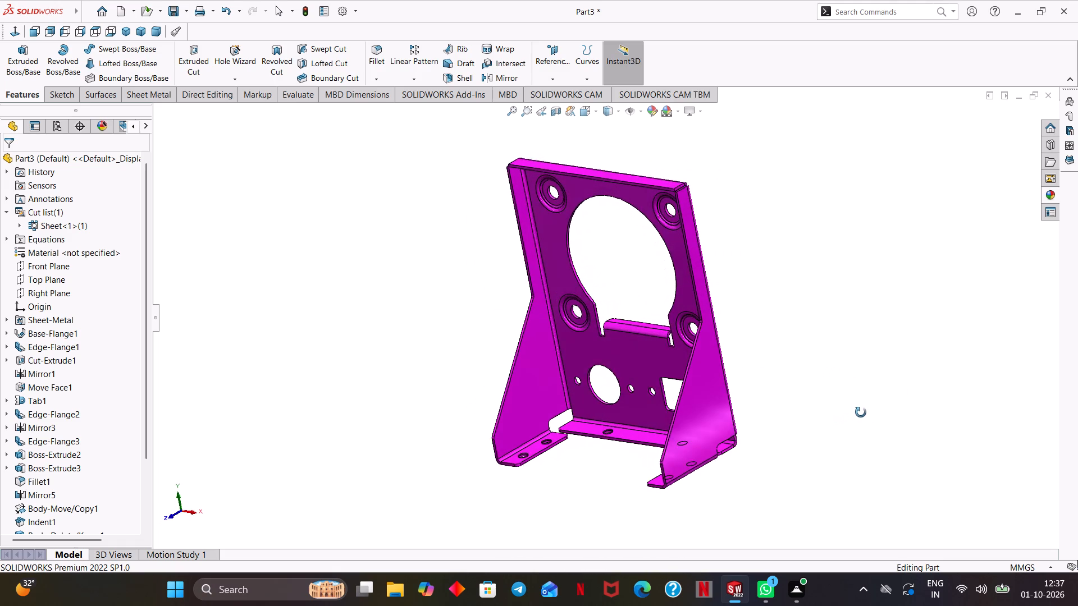
{"action": "middle_click_drag", "start_coordinate": [861, 412], "coordinate": [888, 434]}
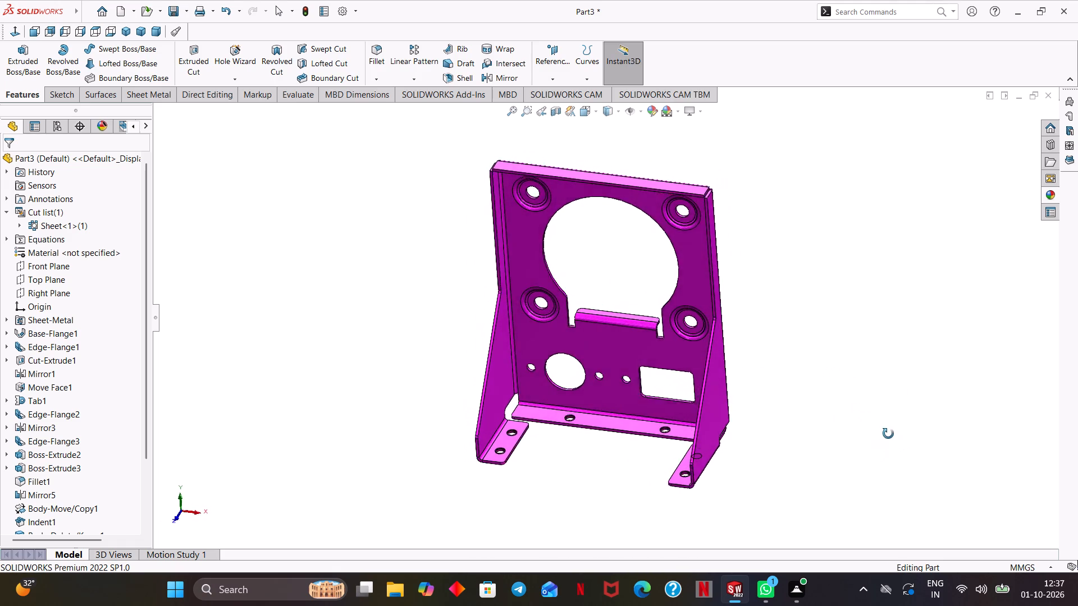
{"action": "middle_click_drag", "start_coordinate": [888, 434], "coordinate": [826, 393]}
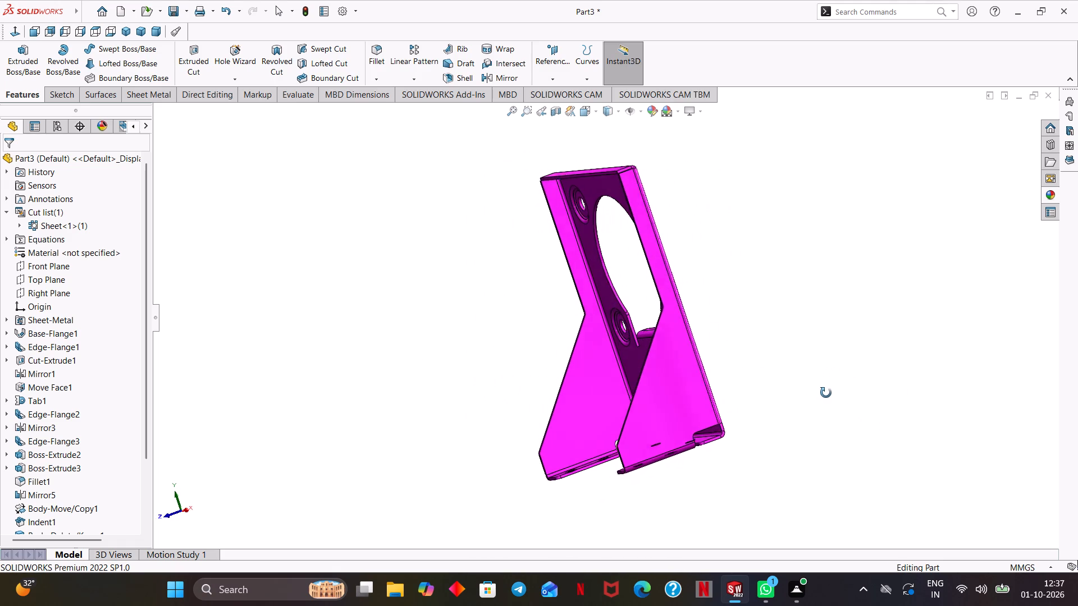
{"action": "middle_click_drag", "start_coordinate": [826, 393], "coordinate": [827, 392]}
{"action": "middle_click_drag", "start_coordinate": [820, 414], "coordinate": [832, 434]}
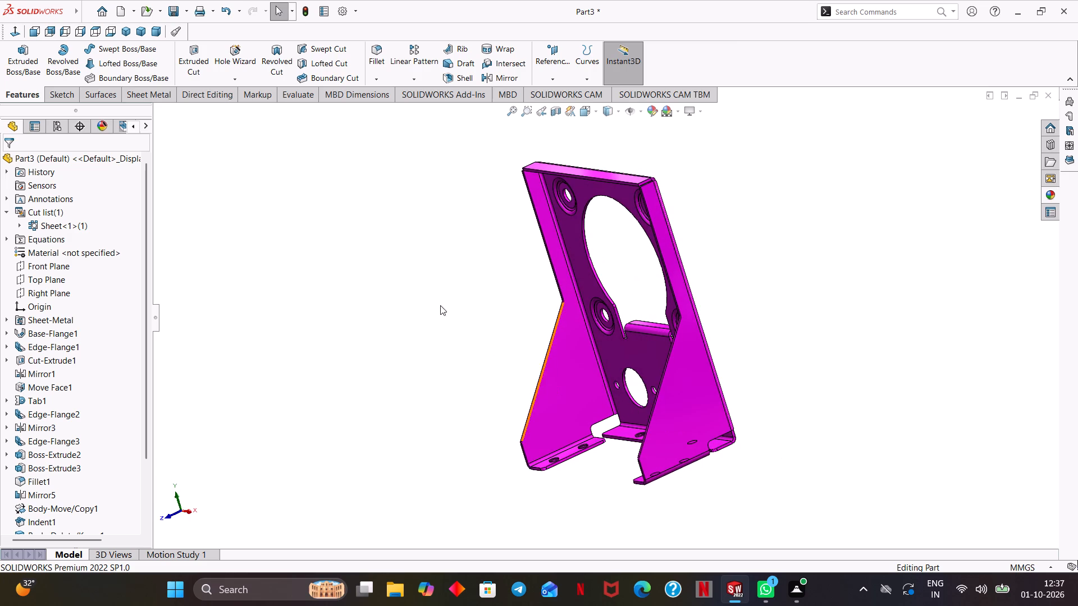
{"action": "middle_click_drag", "start_coordinate": [432, 287], "coordinate": [426, 324]}
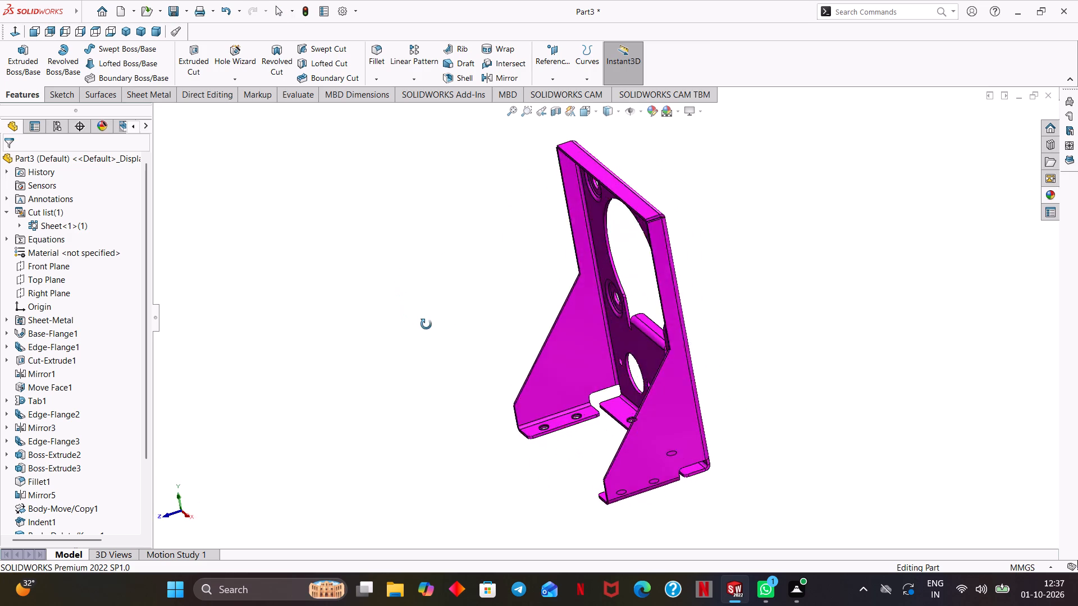
{"action": "middle_click_drag", "start_coordinate": [426, 324], "coordinate": [444, 249]}
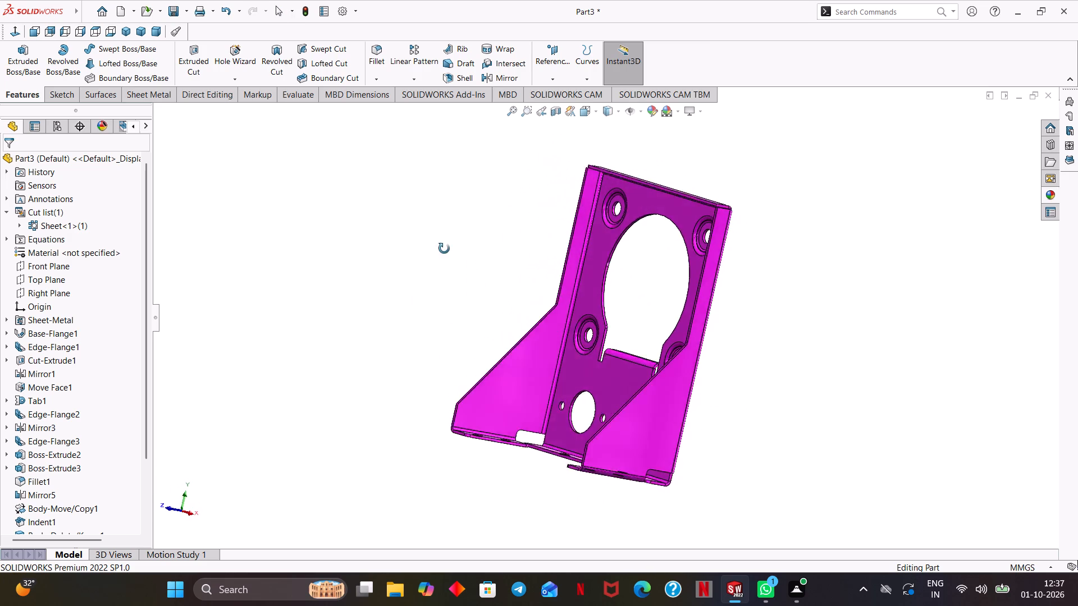
{"action": "middle_click_drag", "start_coordinate": [444, 249], "coordinate": [476, 299]}
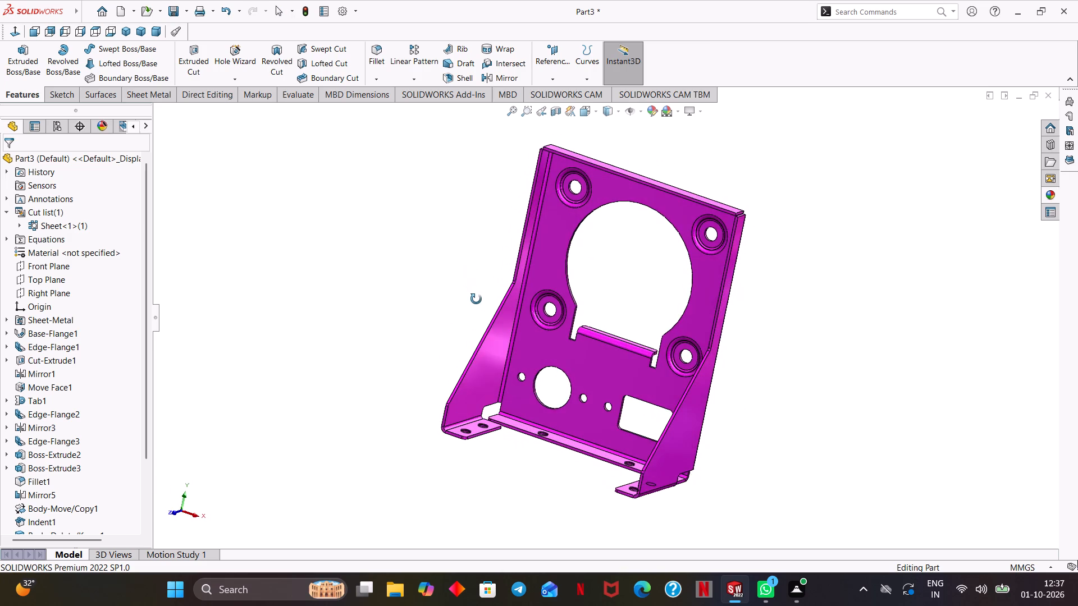
{"action": "middle_click_drag", "start_coordinate": [476, 299], "coordinate": [461, 302]}
{"action": "middle_click_drag", "start_coordinate": [446, 313], "coordinate": [445, 297]}
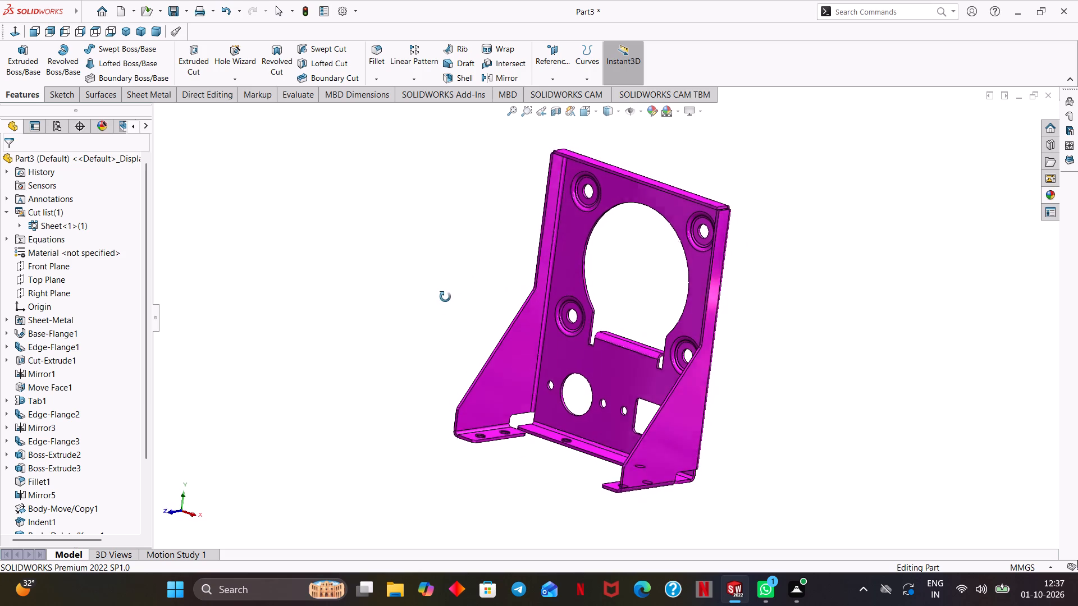
{"action": "middle_click_drag", "start_coordinate": [445, 297], "coordinate": [462, 347]}
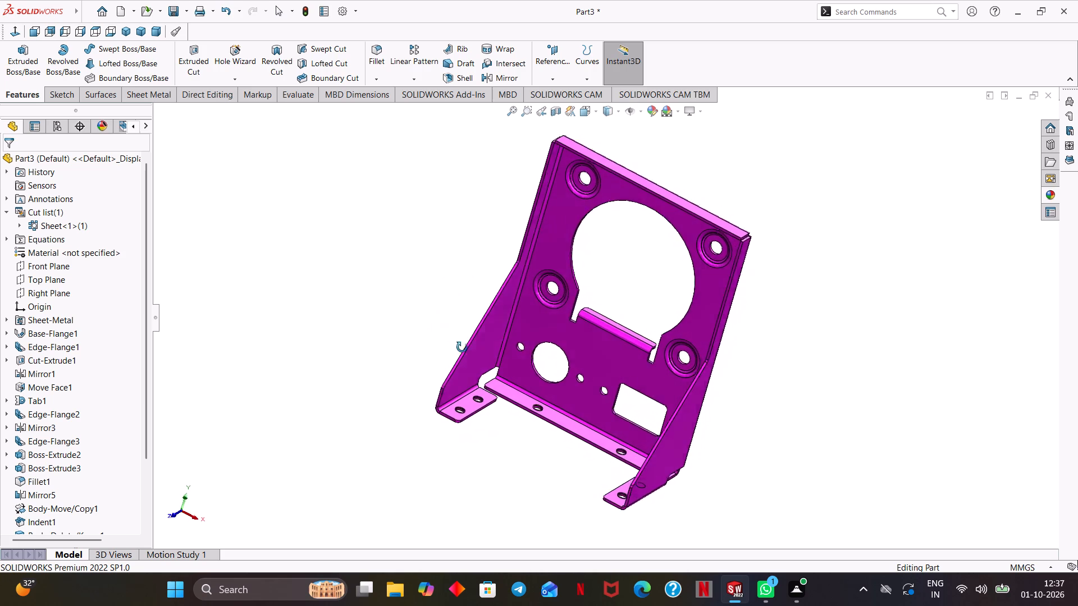
Examine the bracket's indented holes, the small flange below the large opening and the side flanges up close, ending in the isometric view.
{"action": "middle_click_drag", "start_coordinate": [462, 347], "coordinate": [549, 392]}
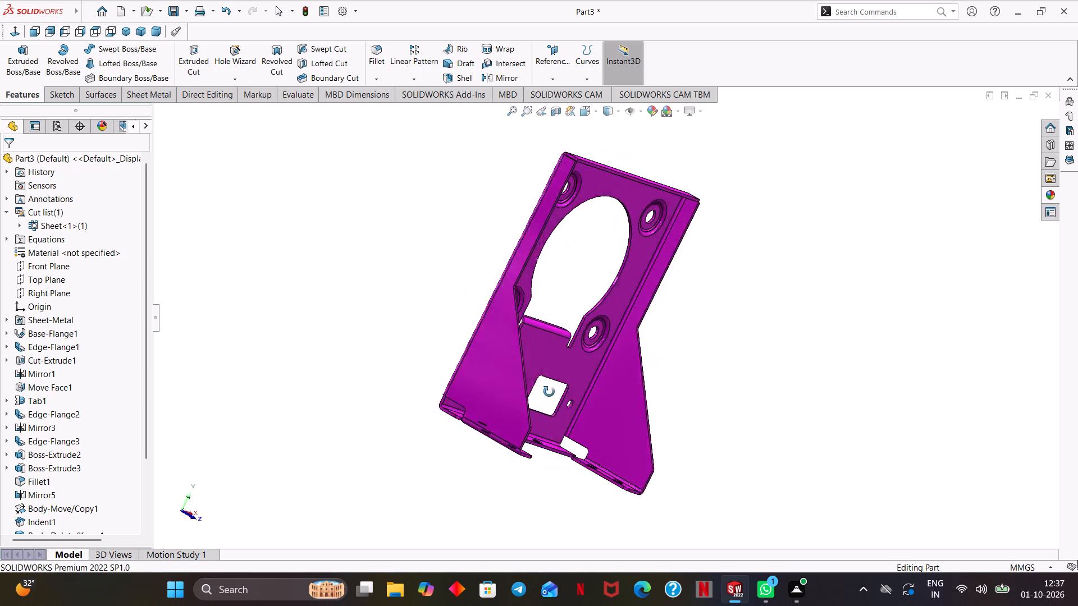
{"action": "middle_click_drag", "start_coordinate": [549, 392], "coordinate": [431, 288]}
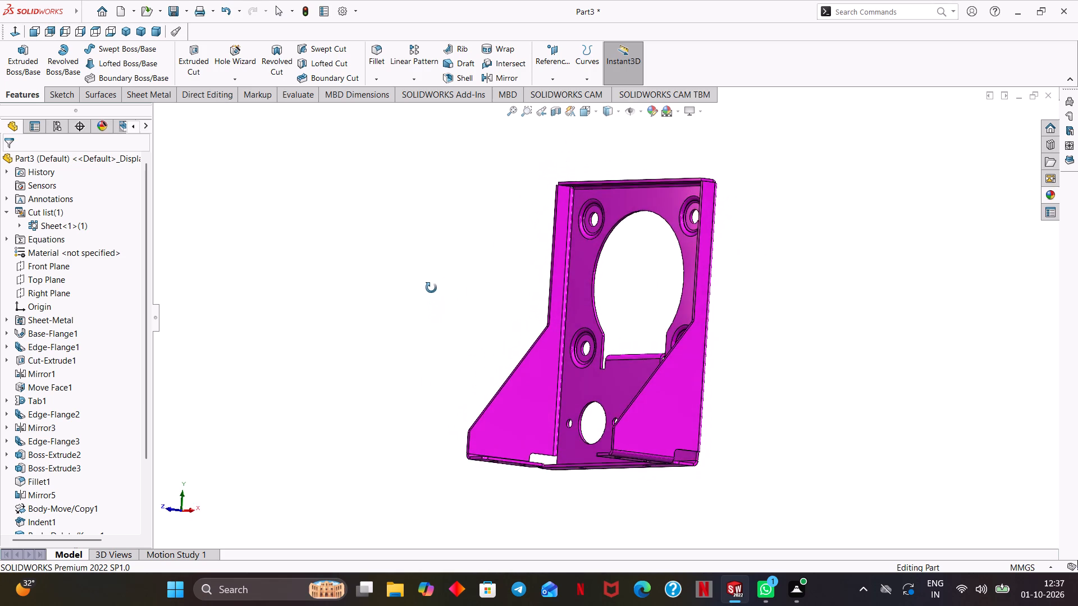
{"action": "middle_click_drag", "start_coordinate": [431, 288], "coordinate": [452, 345]}
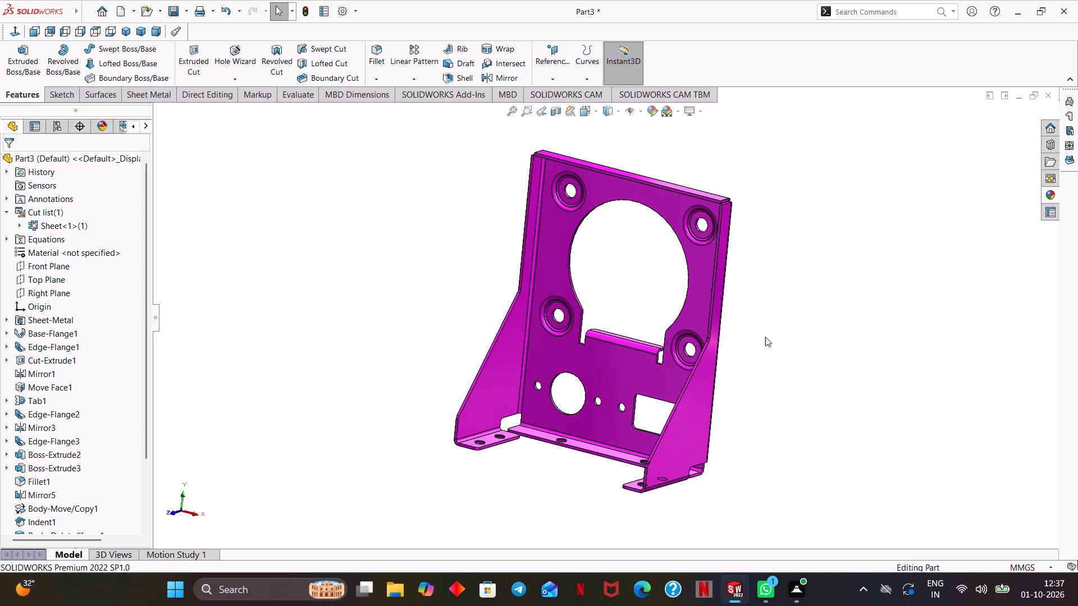
{"action": "scroll", "coordinate": [767, 338], "scroll_direction": "down", "scroll_amount": 5}
{"action": "middle_click_drag", "start_coordinate": [706, 347], "coordinate": [678, 361]}
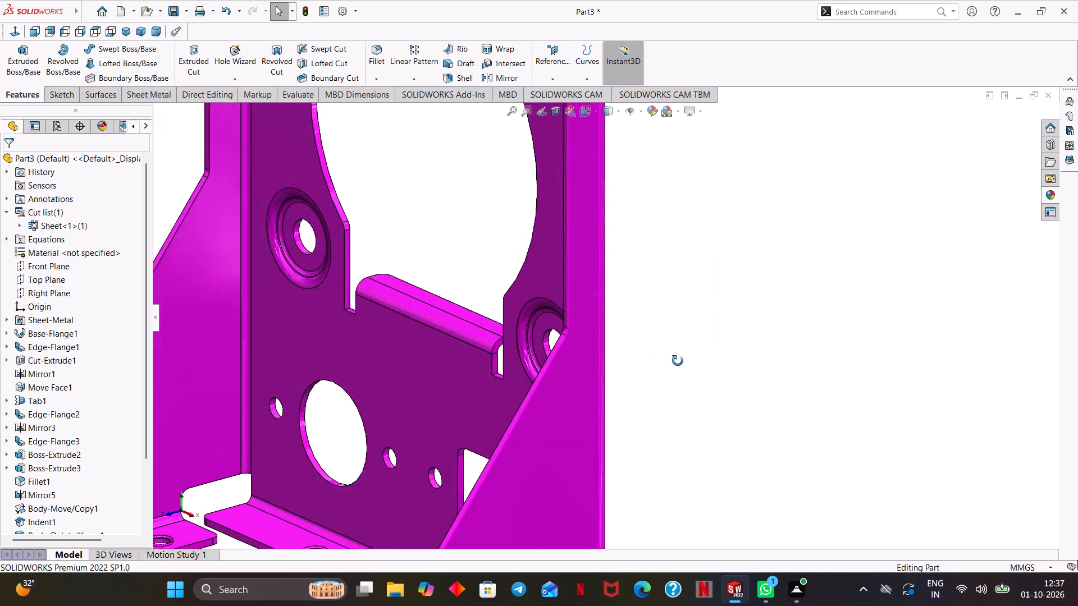
{"action": "middle_click_drag", "start_coordinate": [678, 361], "coordinate": [646, 341]}
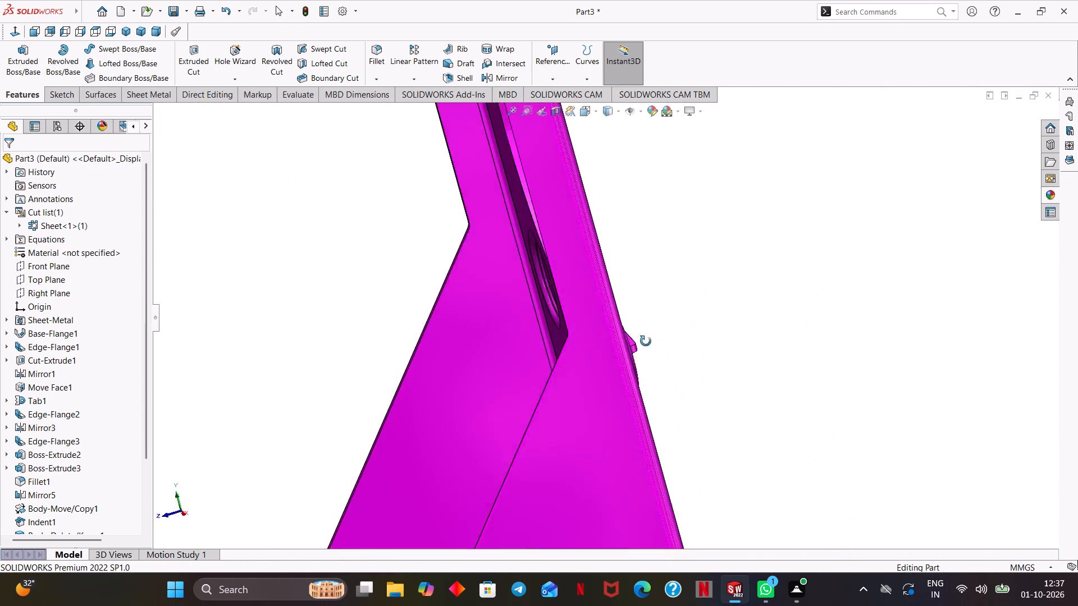
{"action": "middle_click_drag", "start_coordinate": [646, 341], "coordinate": [669, 348]}
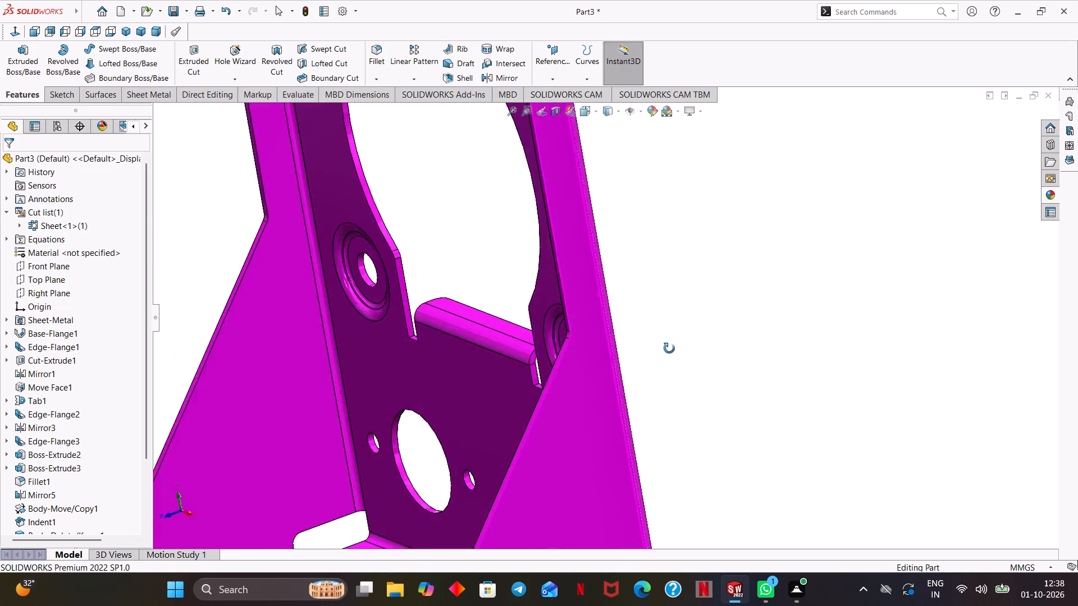
{"action": "middle_click_drag", "start_coordinate": [669, 348], "coordinate": [561, 341]}
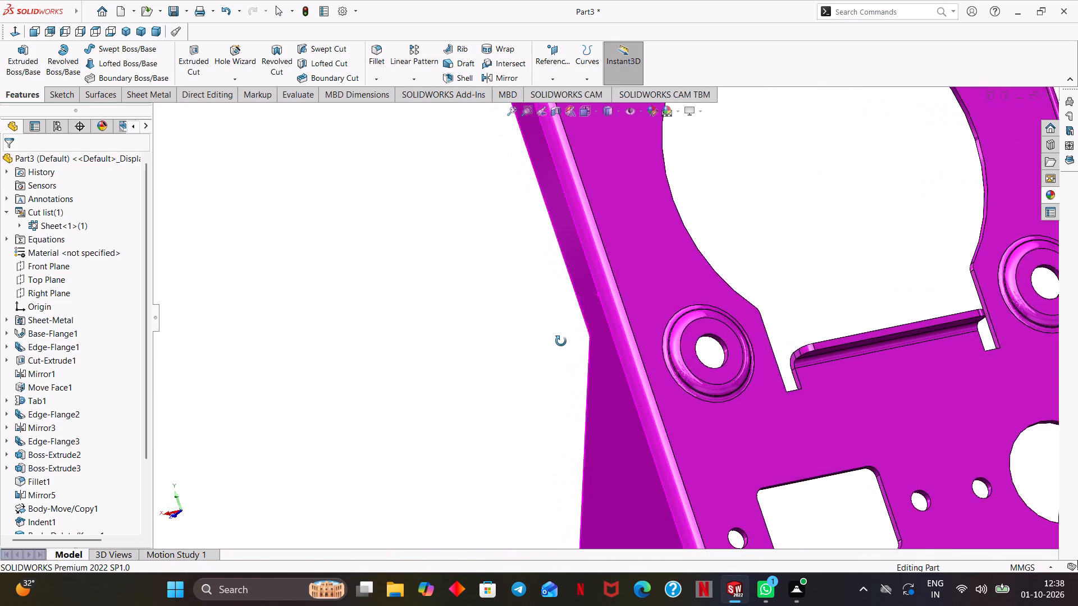
{"action": "middle_click_drag", "start_coordinate": [561, 341], "coordinate": [682, 357]}
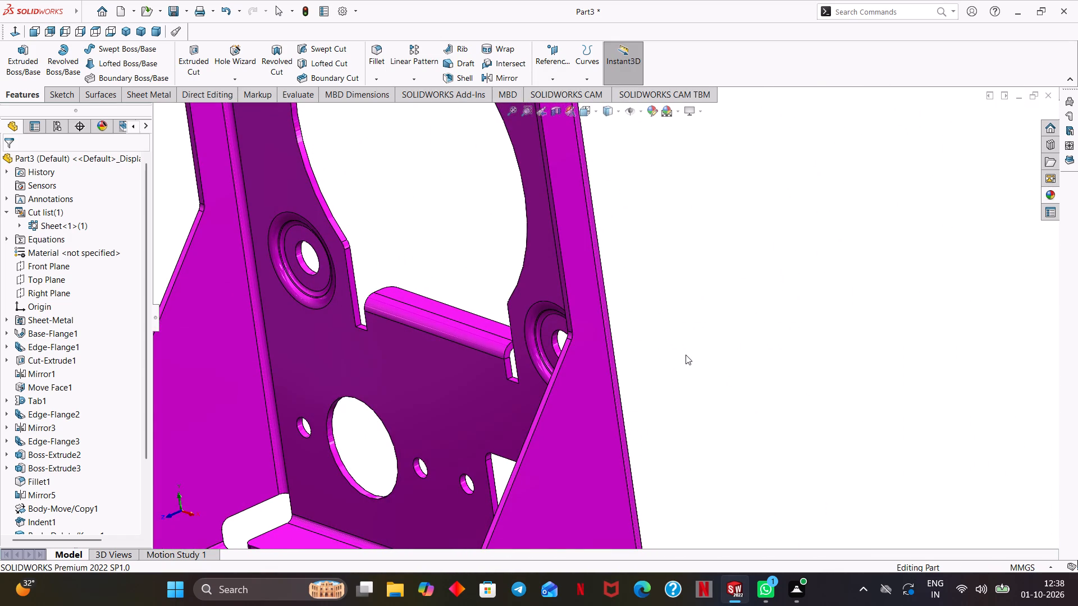
{"action": "middle_click_drag", "start_coordinate": [686, 355], "coordinate": [650, 355]}
{"action": "middle_click_drag", "start_coordinate": [656, 349], "coordinate": [702, 342]}
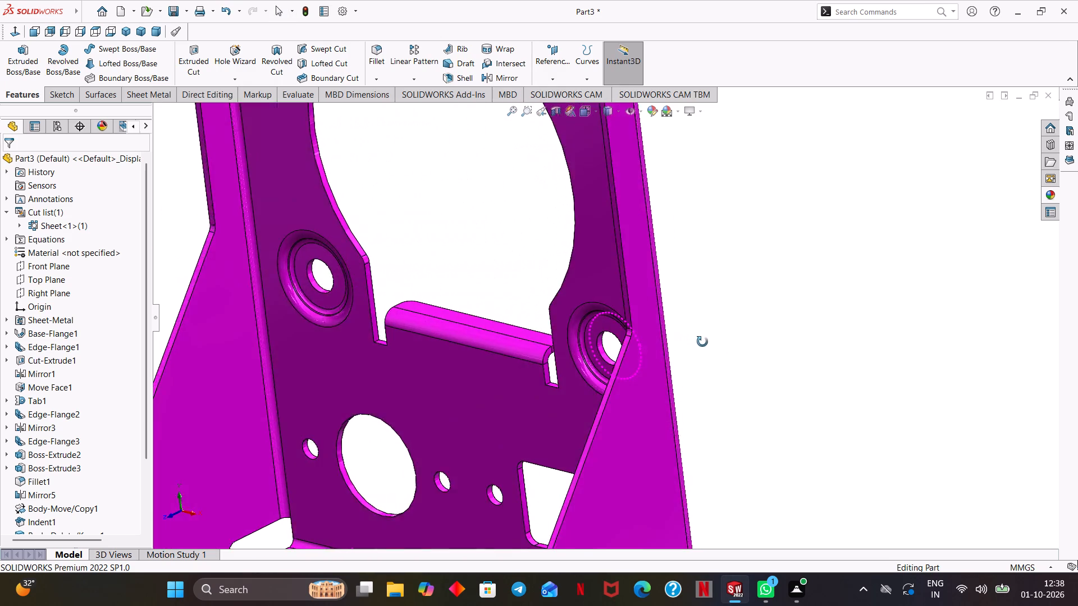
{"action": "middle_click_drag", "start_coordinate": [702, 342], "coordinate": [734, 351]}
{"action": "middle_click_drag", "start_coordinate": [774, 325], "coordinate": [752, 337]}
{"action": "middle_click_drag", "start_coordinate": [769, 328], "coordinate": [732, 351]}
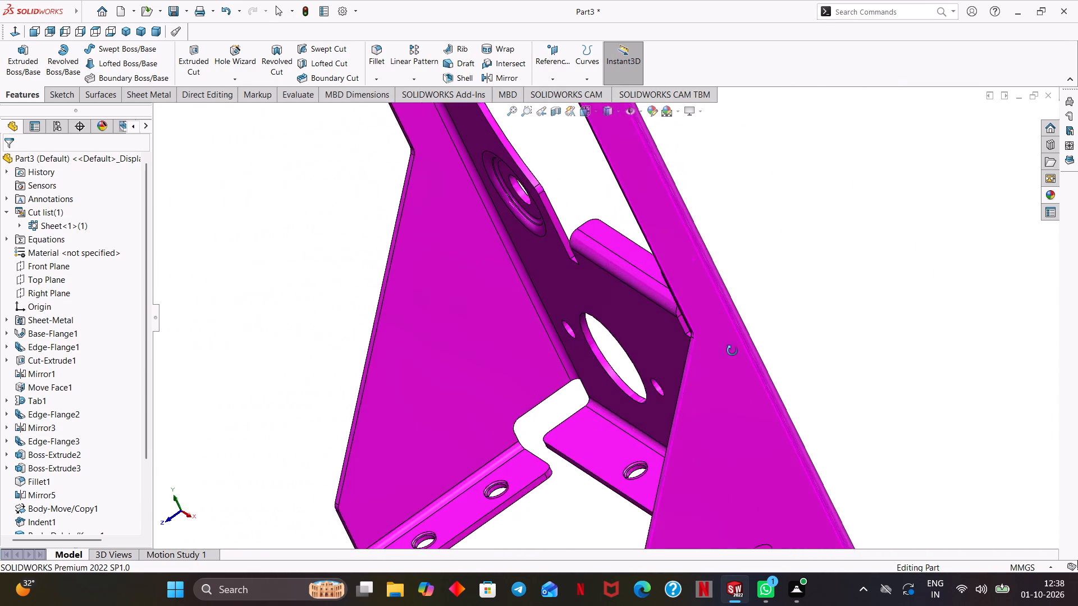
{"action": "middle_click_drag", "start_coordinate": [732, 351], "coordinate": [768, 330]}
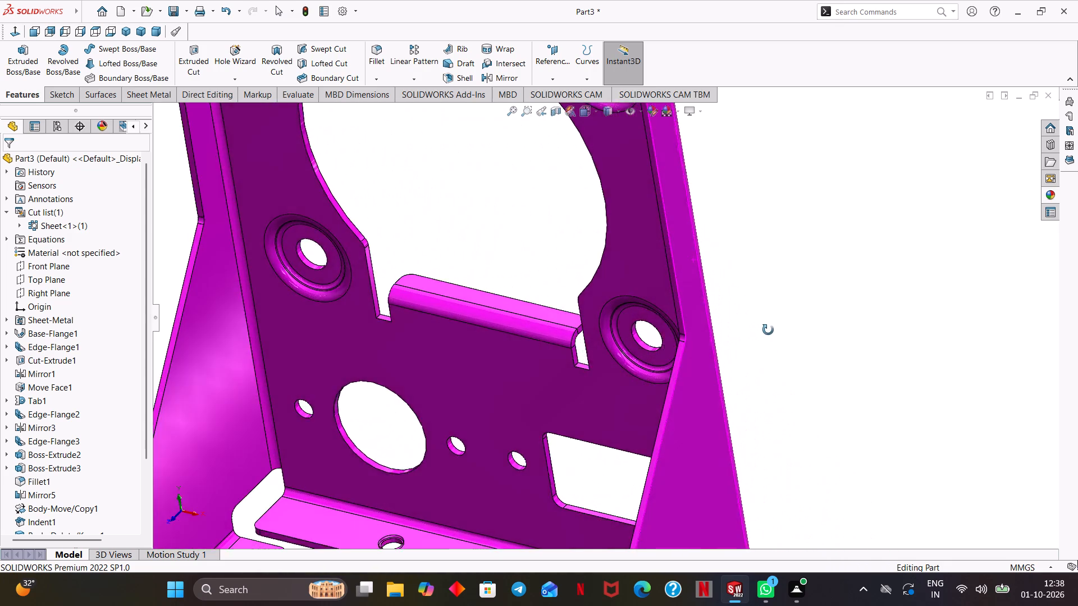
{"action": "middle_click_drag", "start_coordinate": [768, 330], "coordinate": [752, 347]}
{"action": "middle_click_drag", "start_coordinate": [784, 328], "coordinate": [792, 300]}
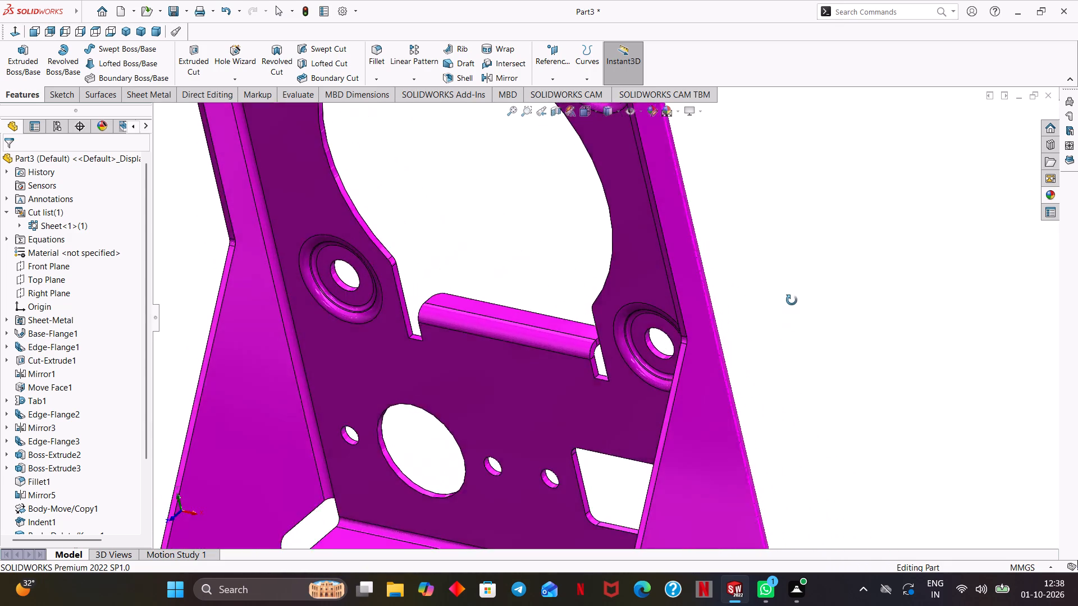
{"action": "middle_click_drag", "start_coordinate": [792, 300], "coordinate": [744, 288]}
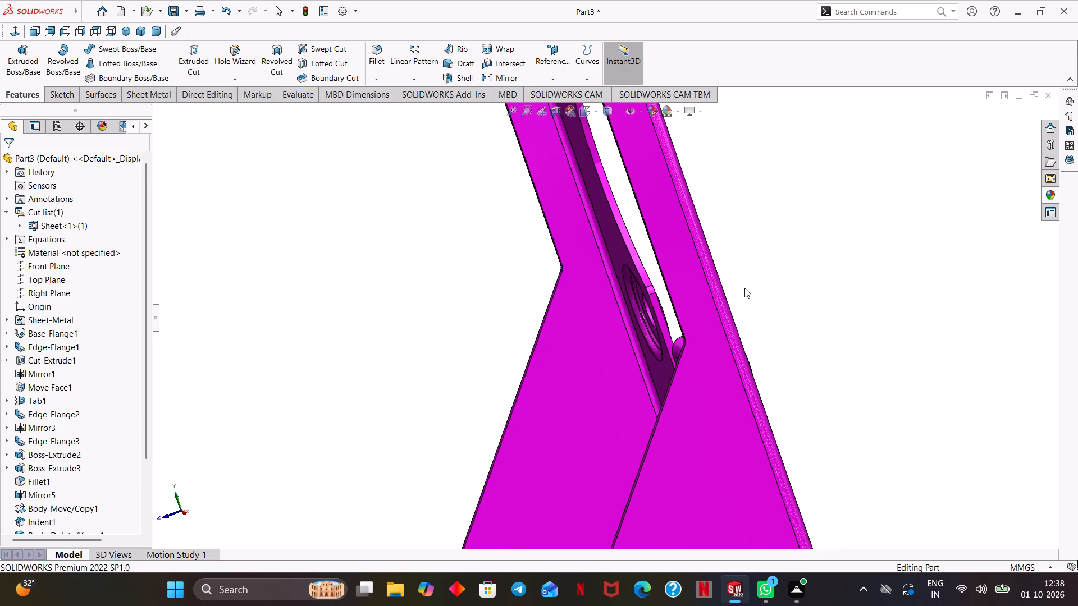
{"action": "middle_click_drag", "start_coordinate": [744, 288], "coordinate": [768, 317]}
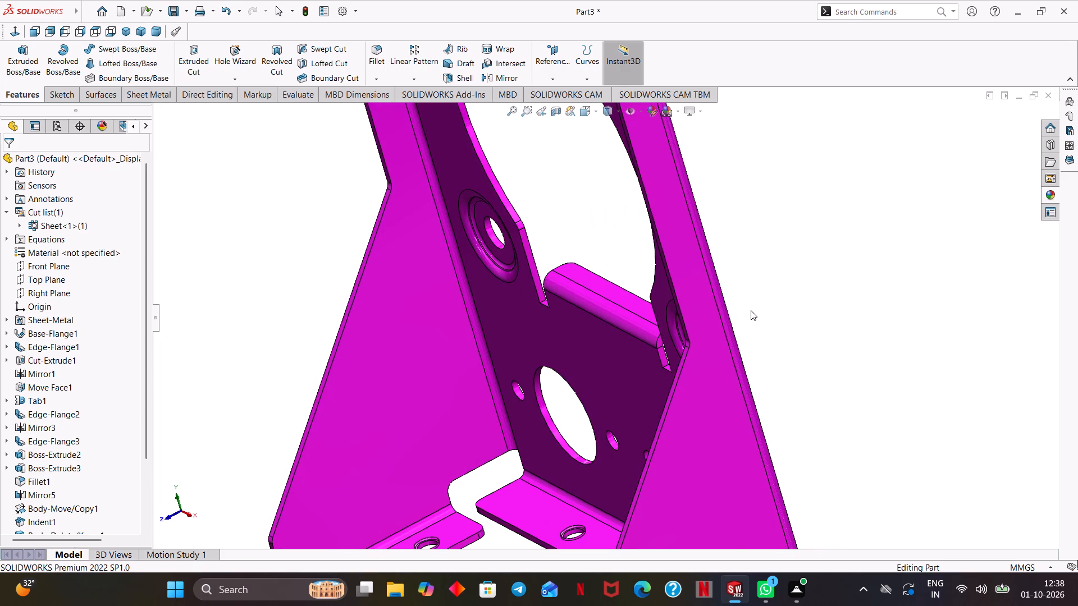
{"action": "scroll", "coordinate": [751, 310], "scroll_direction": "up", "scroll_amount": 3}
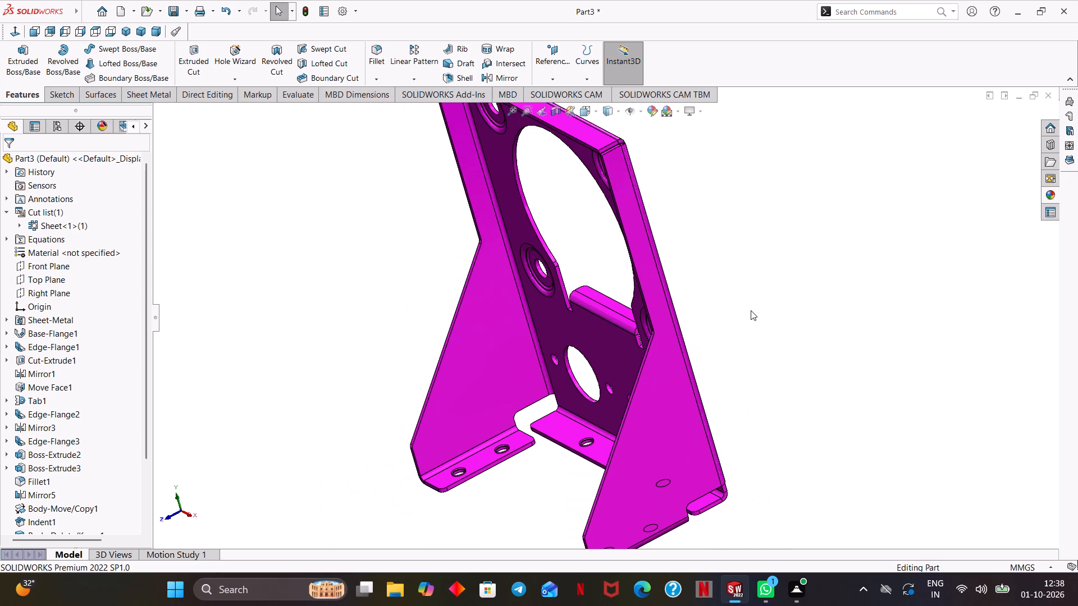
{"action": "key", "text": "ctrl+7"}
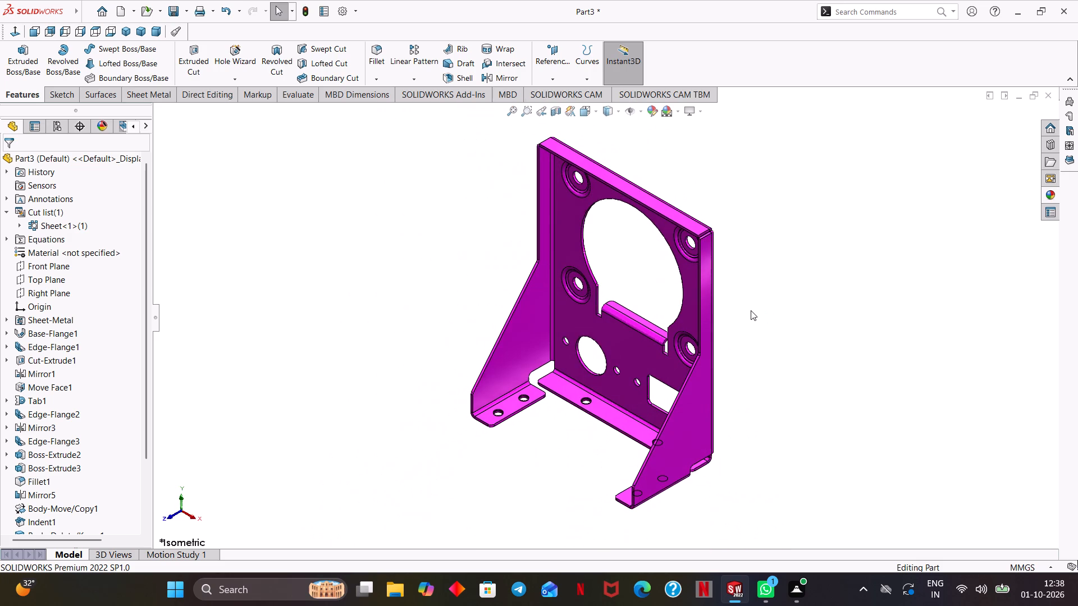
Examine the bracket's upper corner, top flange and large opening from the front and back, ending in the isometric view.
{"action": "scroll", "coordinate": [751, 310], "scroll_direction": "down", "scroll_amount": 2}
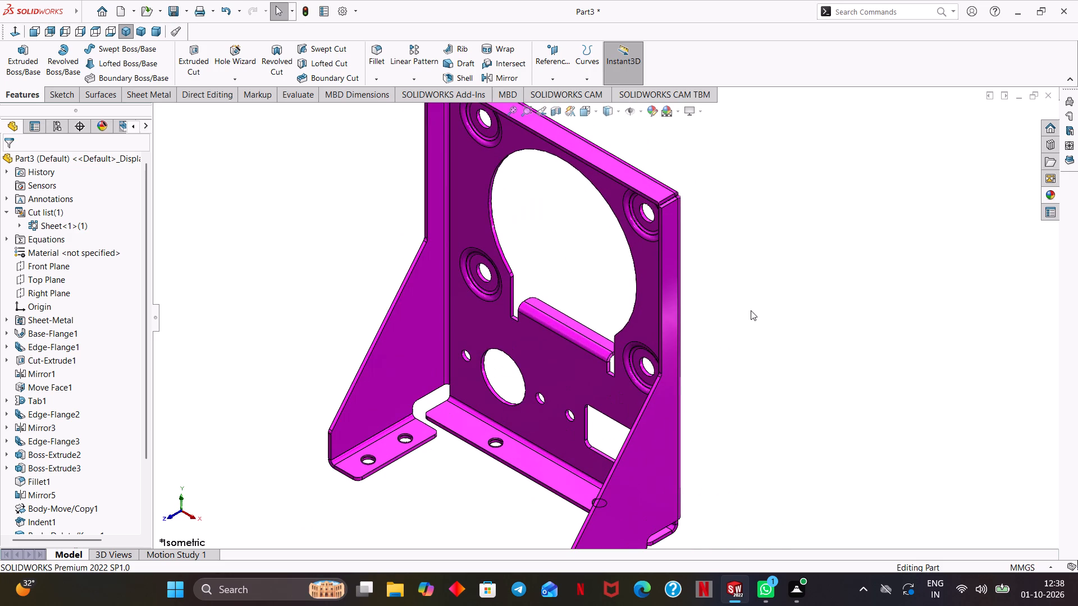
{"action": "middle_click_drag", "start_coordinate": [751, 310], "coordinate": [741, 249]}
{"action": "scroll", "coordinate": [741, 249], "scroll_direction": "down", "scroll_amount": 1}
{"action": "middle_click_drag", "start_coordinate": [727, 280], "coordinate": [709, 290]}
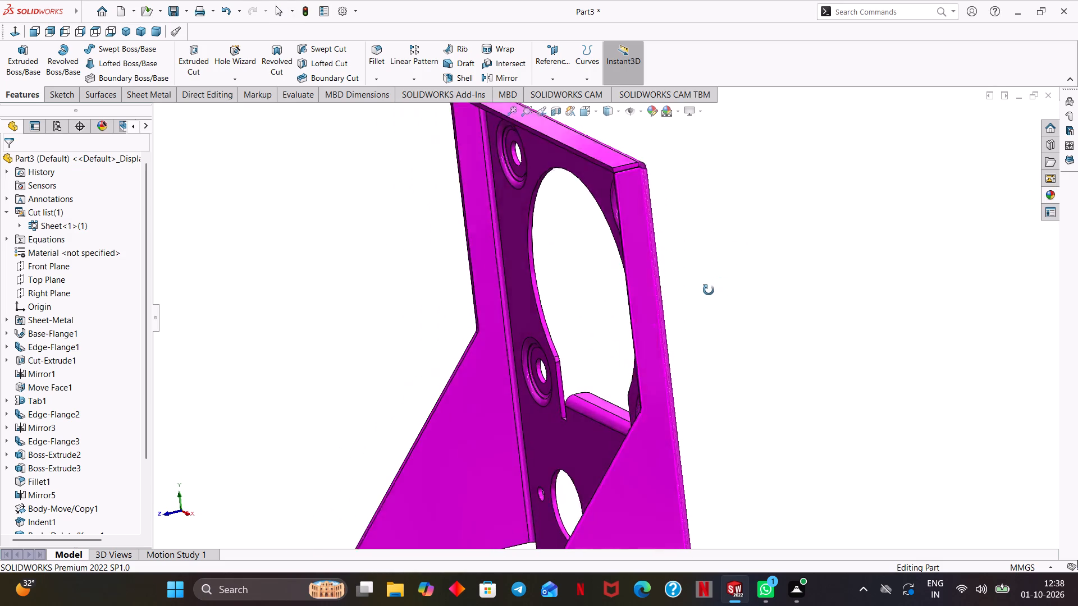
{"action": "middle_click_drag", "start_coordinate": [709, 290], "coordinate": [716, 272]}
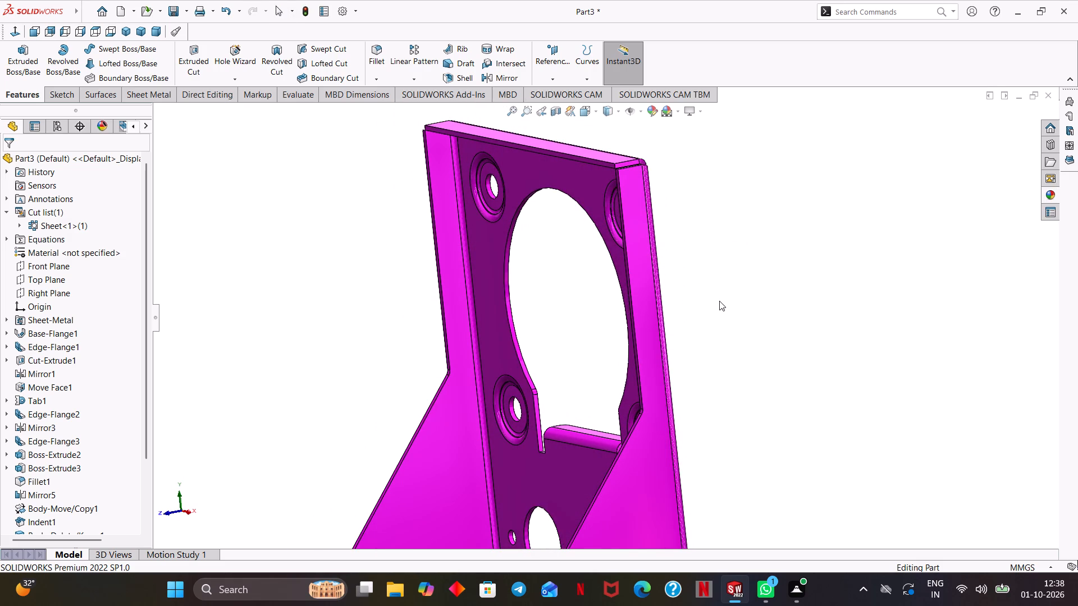
{"action": "middle_click_drag", "start_coordinate": [719, 301], "coordinate": [715, 327]}
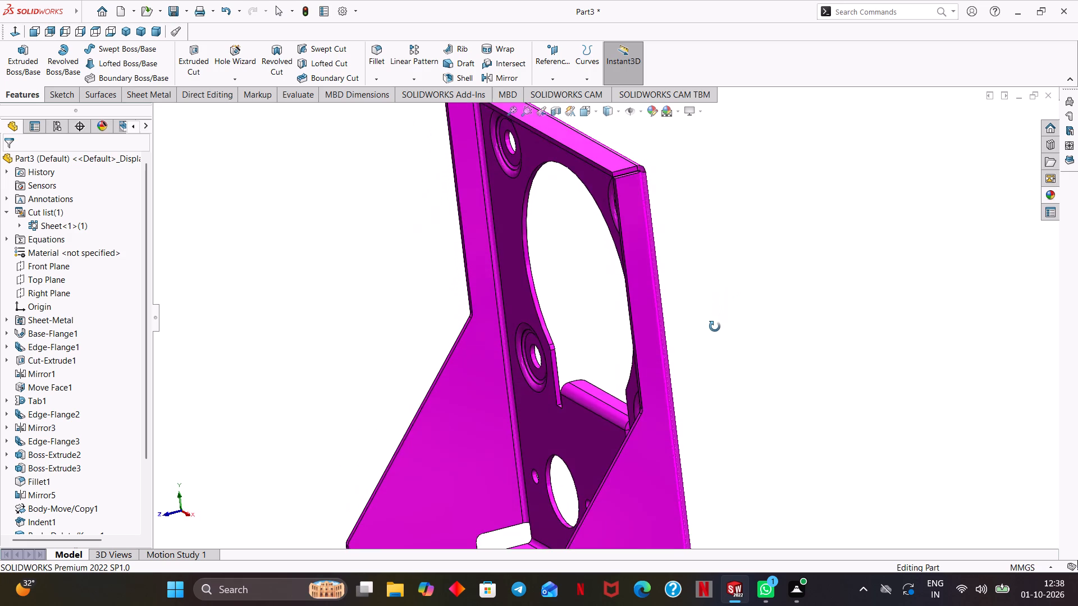
{"action": "middle_click_drag", "start_coordinate": [715, 327], "coordinate": [715, 315]}
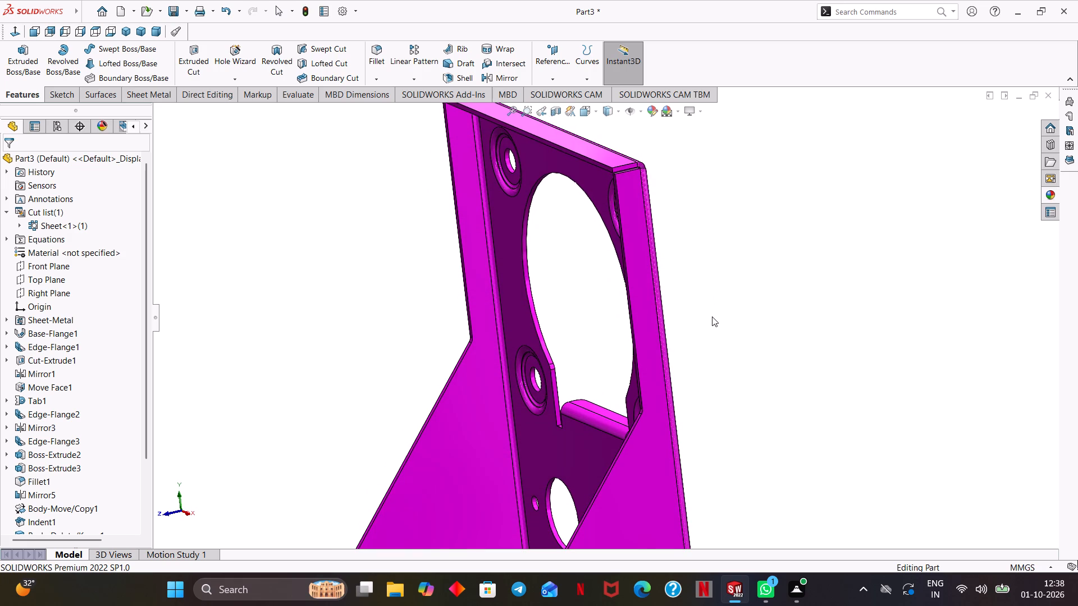
{"action": "middle_click_drag", "start_coordinate": [710, 319], "coordinate": [718, 347]}
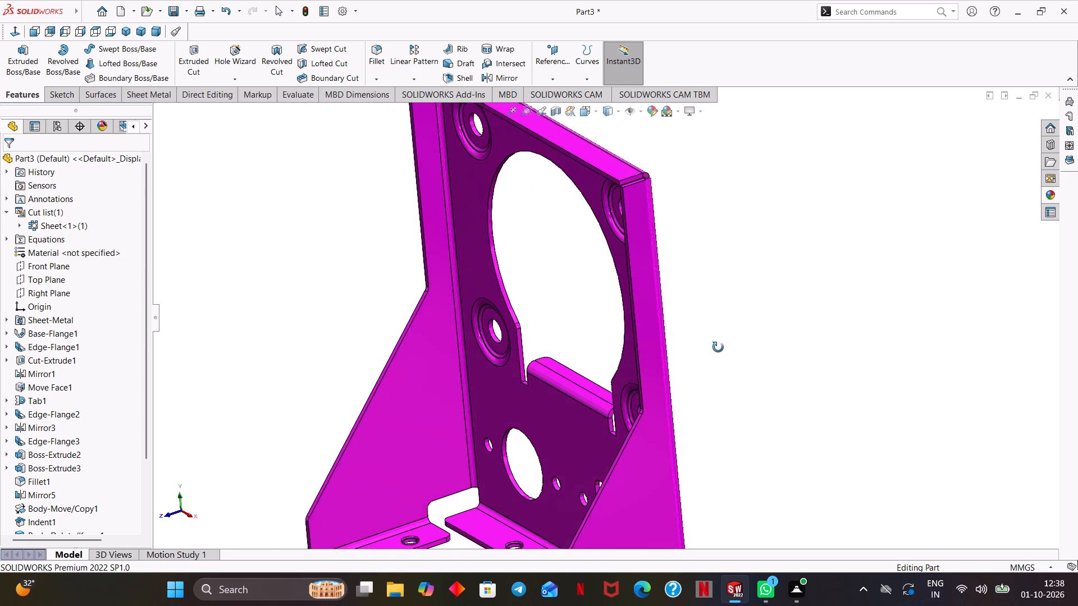
{"action": "middle_click_drag", "start_coordinate": [718, 347], "coordinate": [718, 356]}
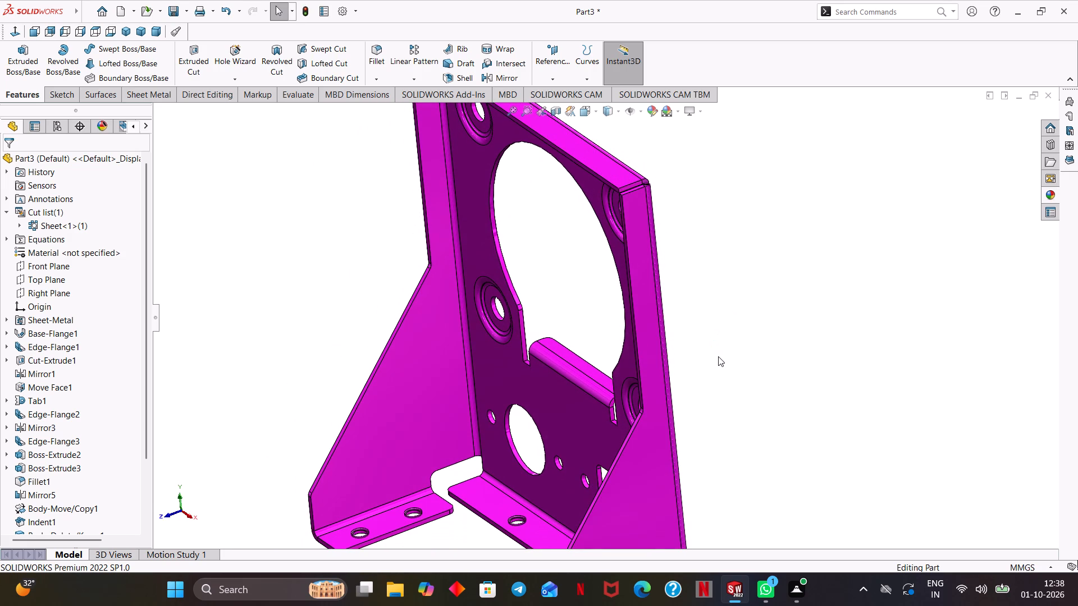
{"action": "middle_click_drag", "start_coordinate": [718, 356], "coordinate": [724, 350]}
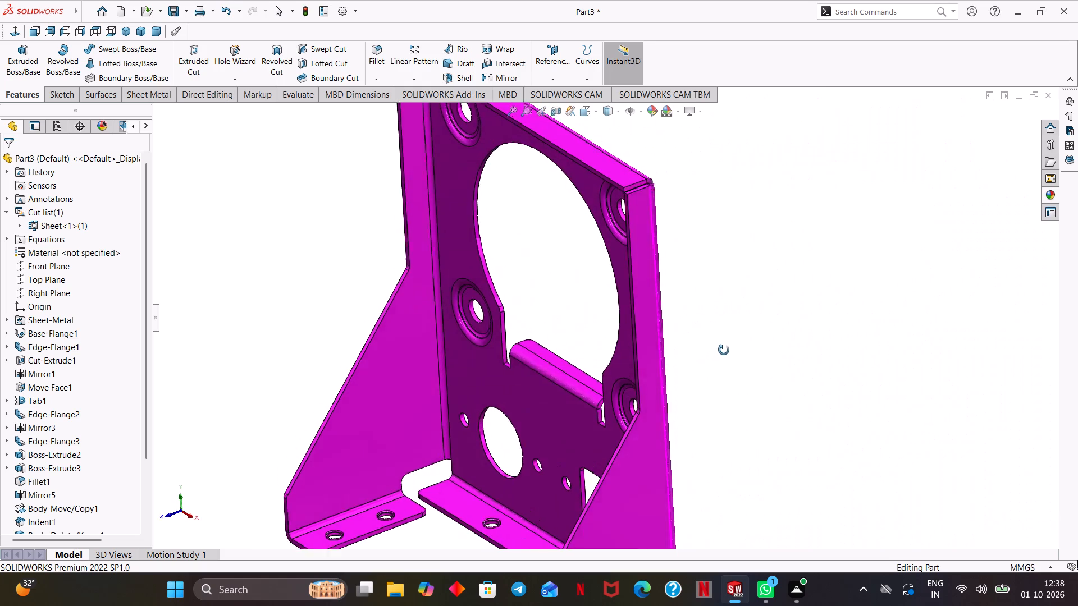
{"action": "middle_click_drag", "start_coordinate": [724, 350], "coordinate": [633, 323]}
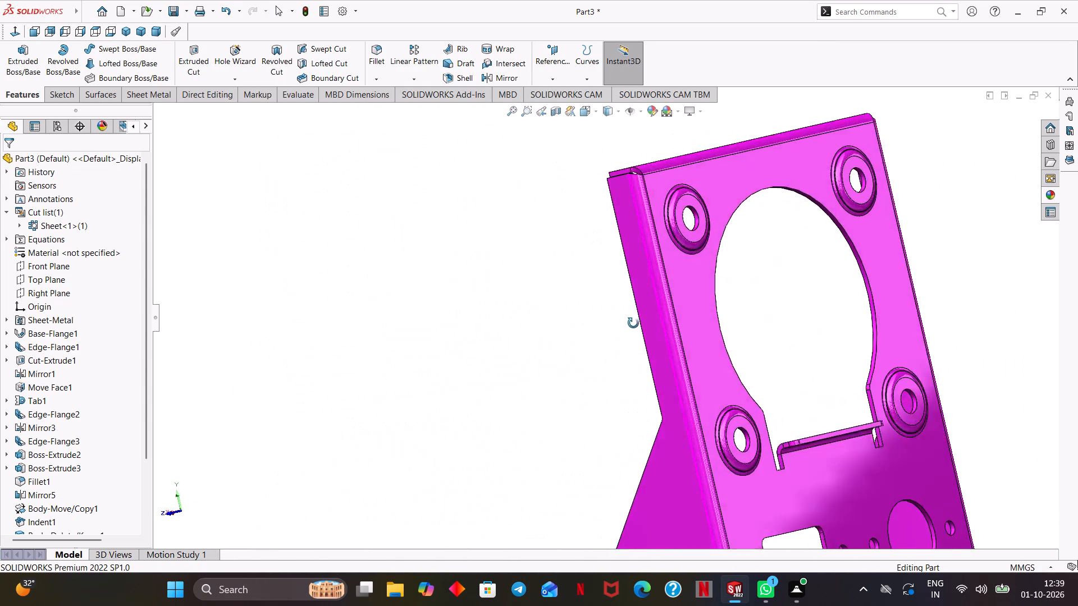
{"action": "middle_click_drag", "start_coordinate": [633, 323], "coordinate": [725, 348]}
{"action": "scroll", "coordinate": [701, 343], "scroll_direction": "down", "scroll_amount": 1}
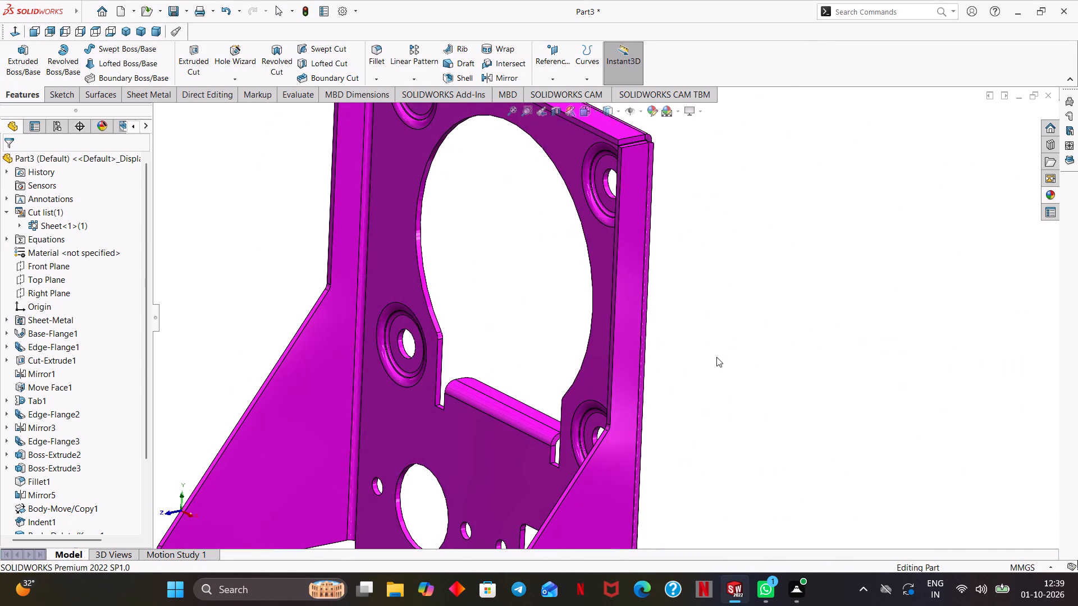
{"action": "key", "text": "ctrl+7"}
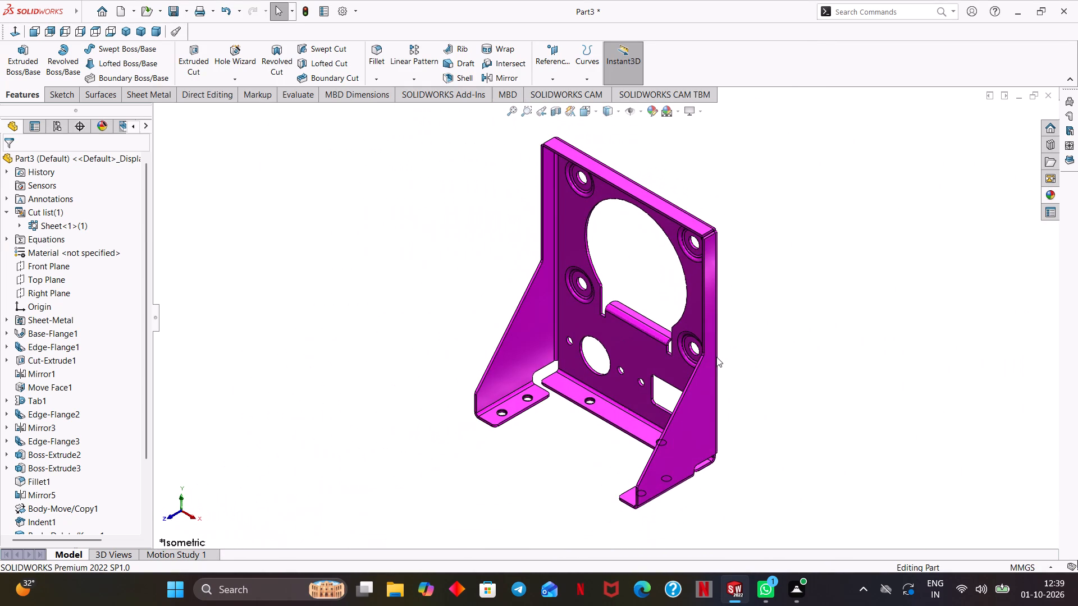
Examine the bracket's front face, top flange, side flanges and openings from several tilted front and side angles.
{"action": "scroll", "coordinate": [716, 357], "scroll_direction": "down", "scroll_amount": 1}
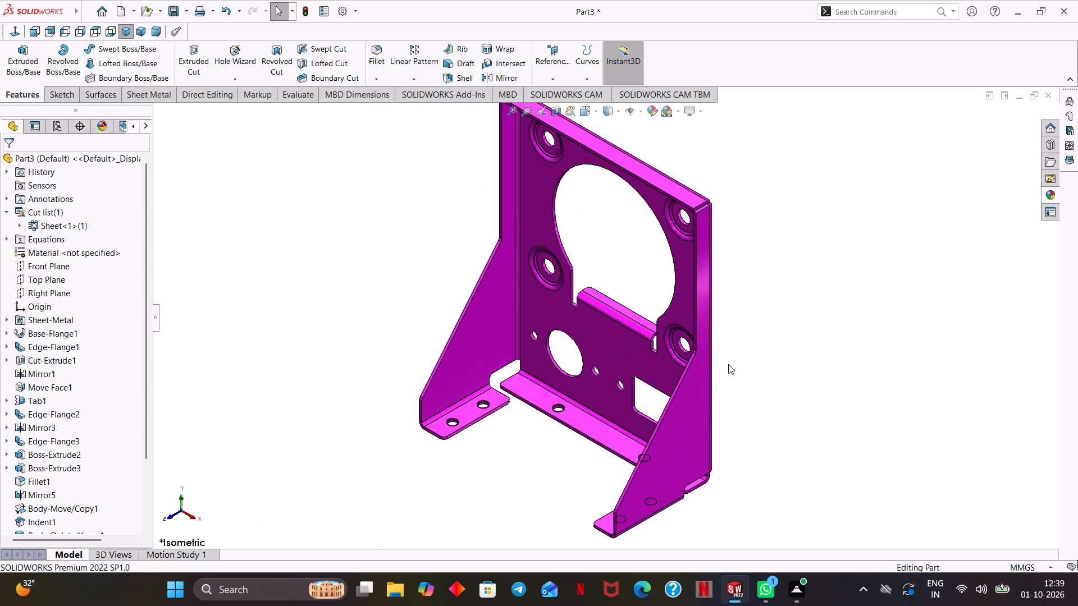
{"action": "scroll", "coordinate": [757, 351], "scroll_direction": "down", "scroll_amount": 1}
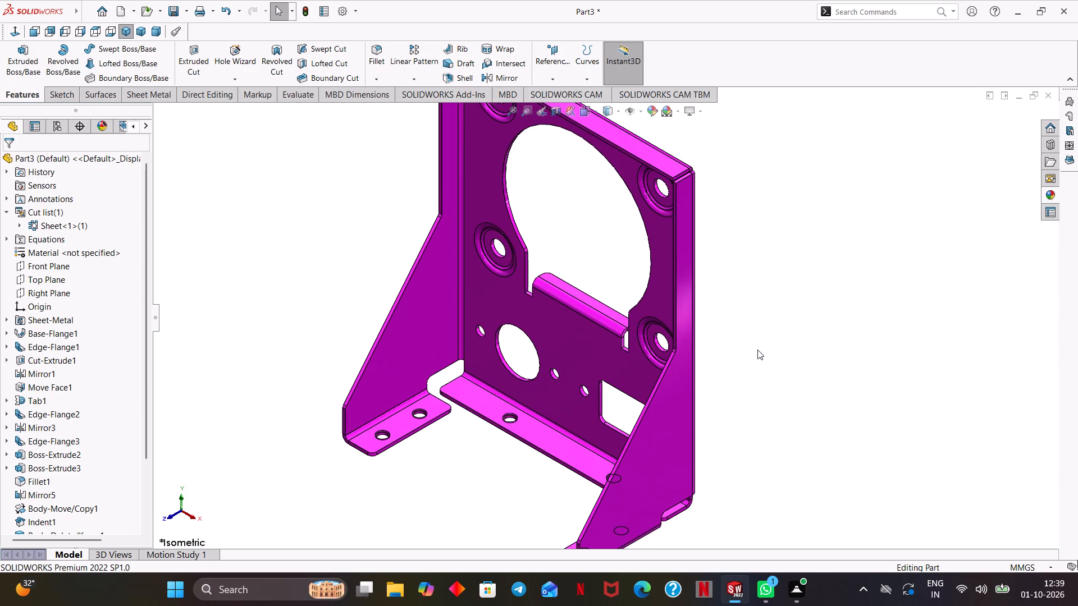
{"action": "middle_click_drag", "start_coordinate": [757, 350], "coordinate": [742, 261]}
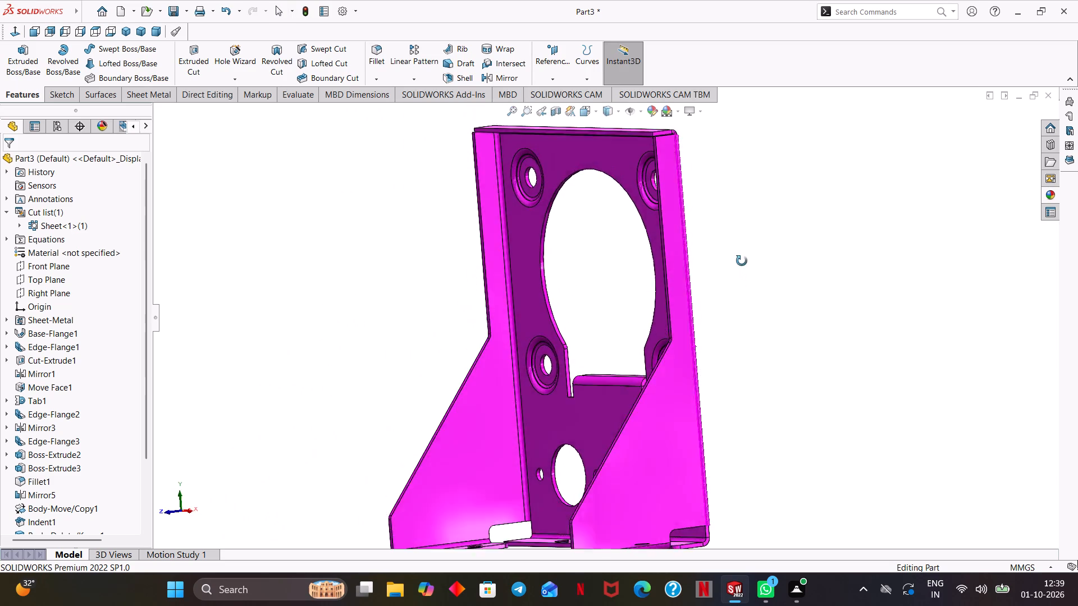
{"action": "middle_click_drag", "start_coordinate": [742, 261], "coordinate": [773, 338]}
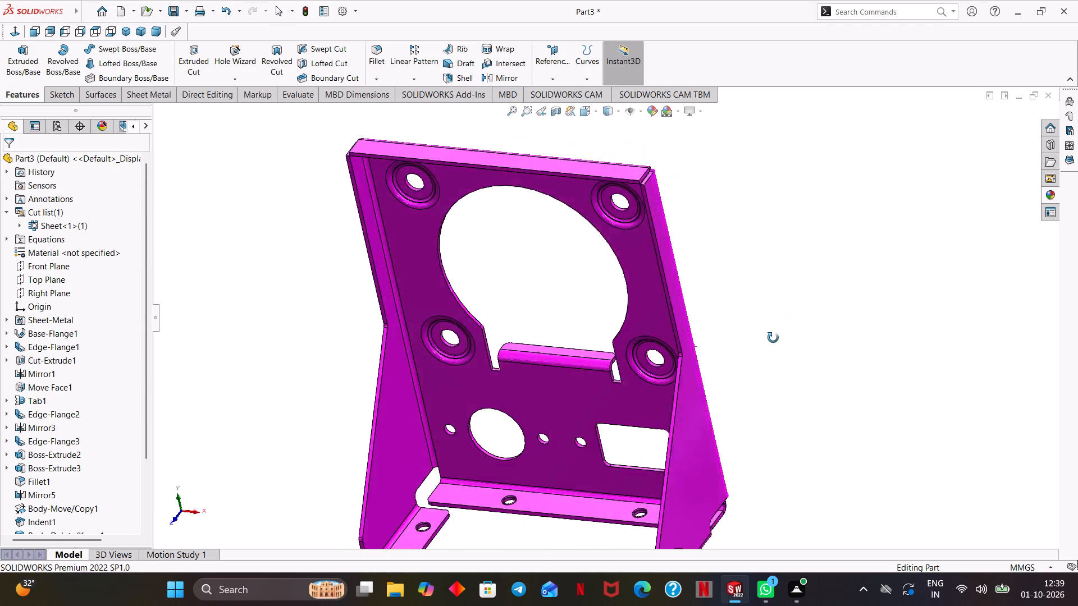
{"action": "middle_click_drag", "start_coordinate": [773, 338], "coordinate": [771, 304]}
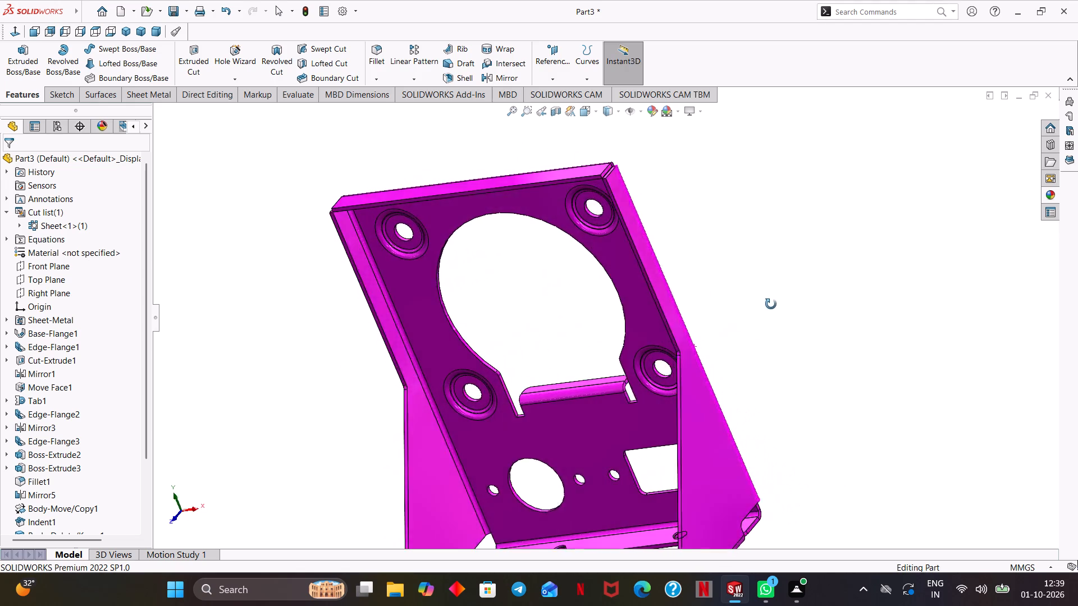
{"action": "middle_click_drag", "start_coordinate": [771, 304], "coordinate": [747, 329]}
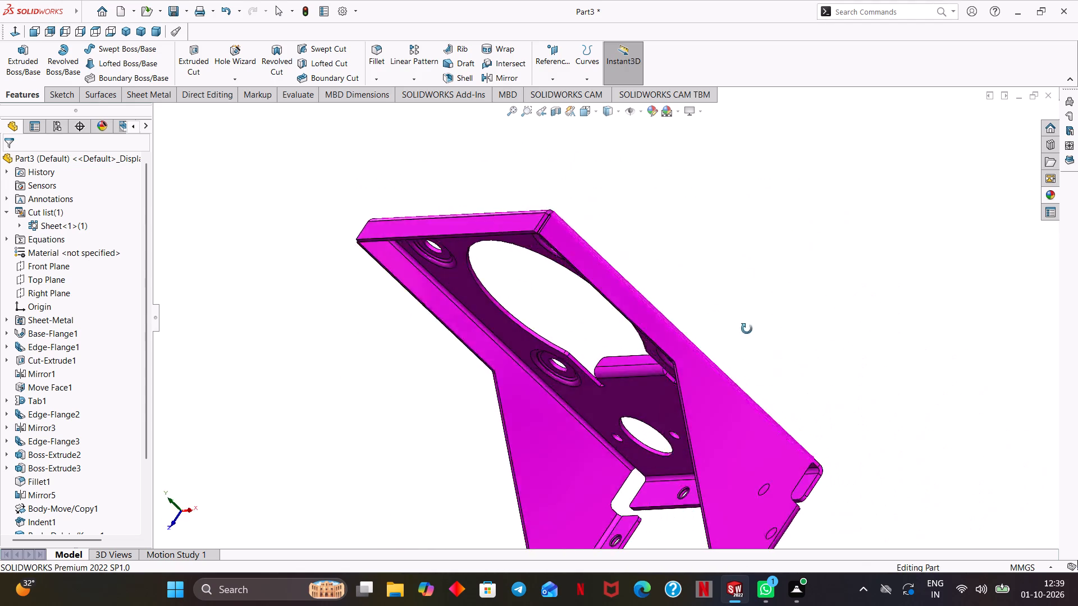
{"action": "middle_click_drag", "start_coordinate": [747, 329], "coordinate": [796, 198]}
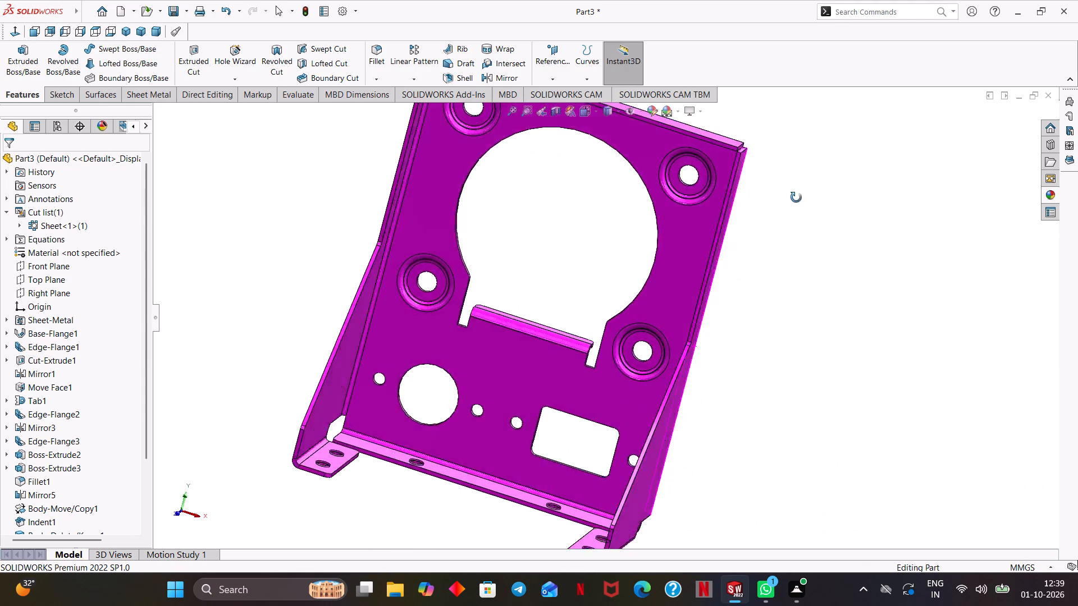
{"action": "middle_click_drag", "start_coordinate": [796, 198], "coordinate": [739, 163]}
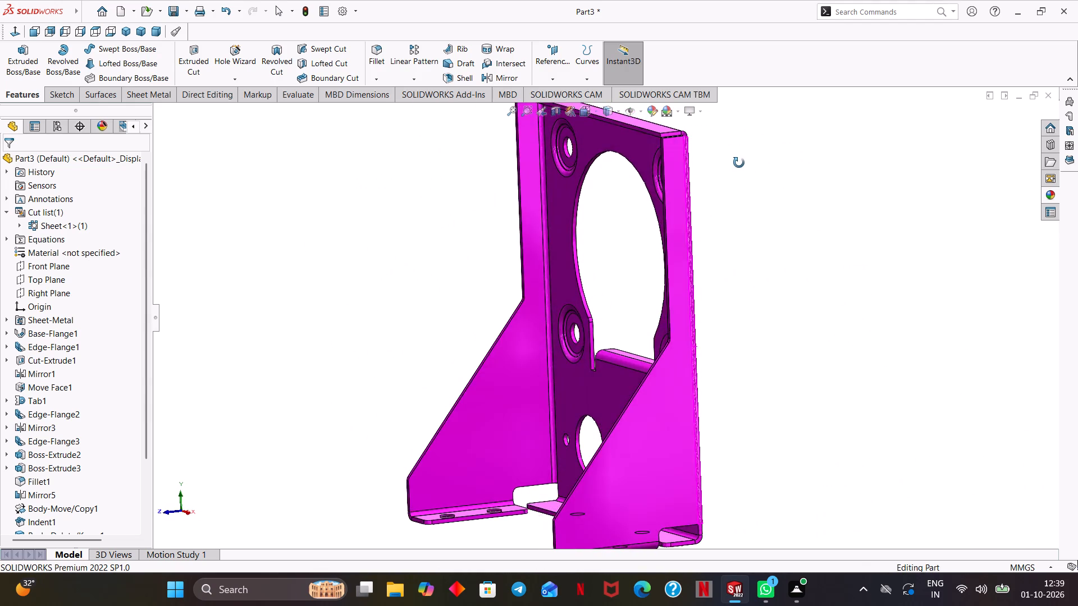
{"action": "middle_click_drag", "start_coordinate": [739, 163], "coordinate": [729, 143]}
{"action": "middle_click_drag", "start_coordinate": [730, 198], "coordinate": [747, 192]}
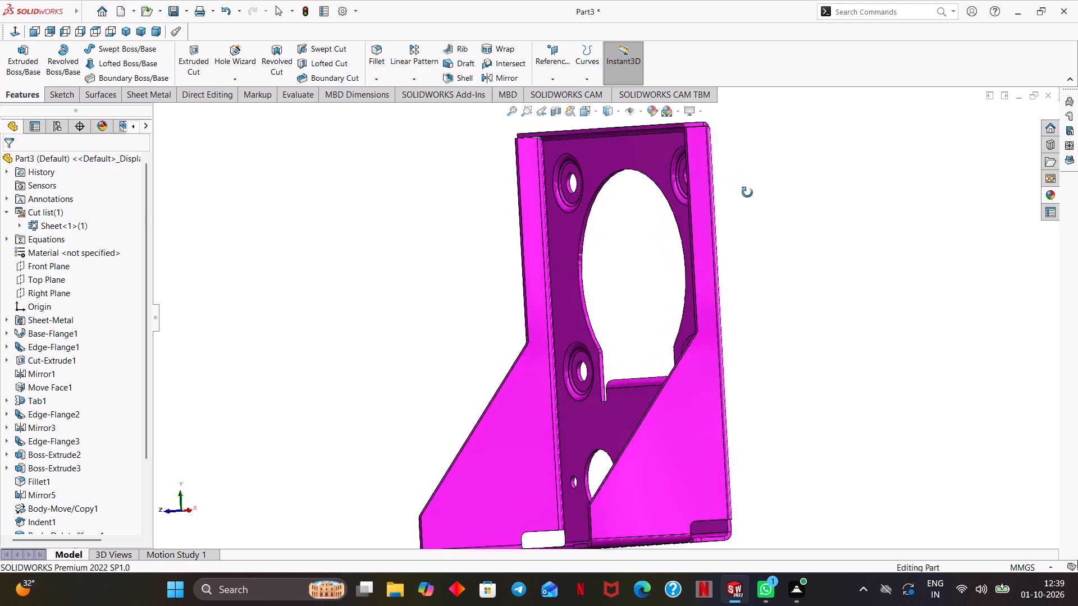
{"action": "middle_click_drag", "start_coordinate": [747, 192], "coordinate": [754, 218]}
{"action": "scroll", "coordinate": [756, 221], "scroll_direction": "up", "scroll_amount": 2}
{"action": "middle_click_drag", "start_coordinate": [755, 231], "coordinate": [760, 258]}
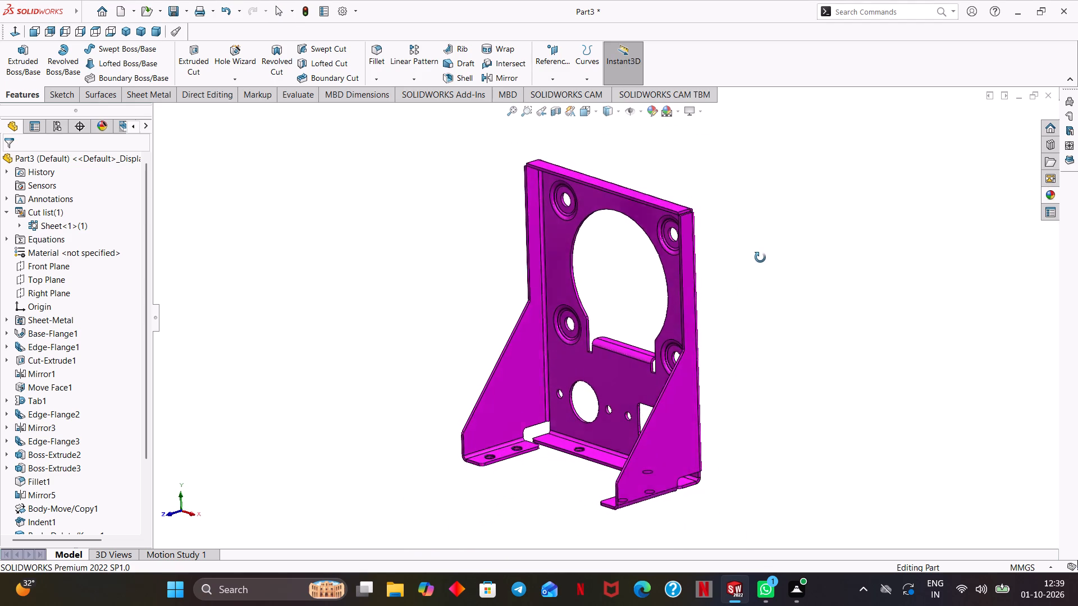
{"action": "middle_click_drag", "start_coordinate": [760, 258], "coordinate": [774, 289]}
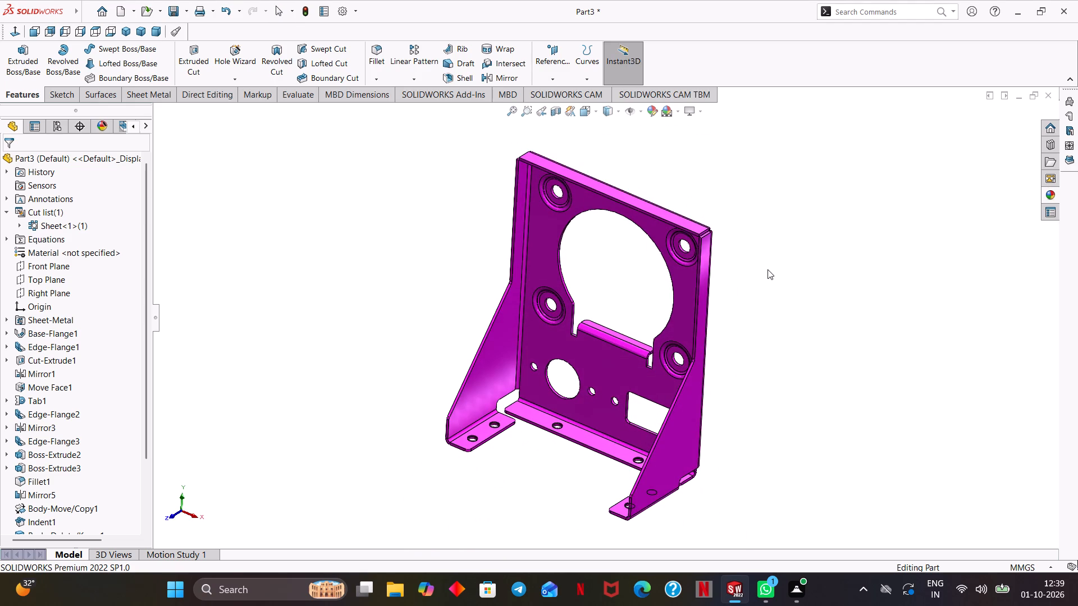
{"action": "middle_click_drag", "start_coordinate": [788, 264], "coordinate": [784, 298]}
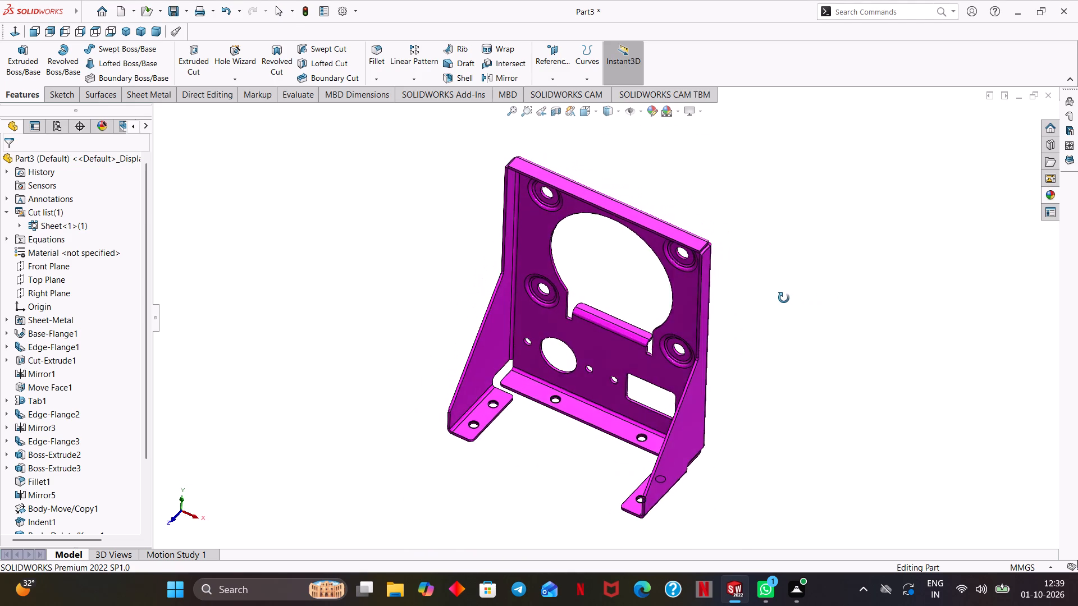
{"action": "middle_click_drag", "start_coordinate": [784, 298], "coordinate": [834, 280]}
Examine the rounded rim of the upper indented hole nearest the top corner up close.
{"action": "scroll", "coordinate": [716, 278], "scroll_direction": "down", "scroll_amount": 2}
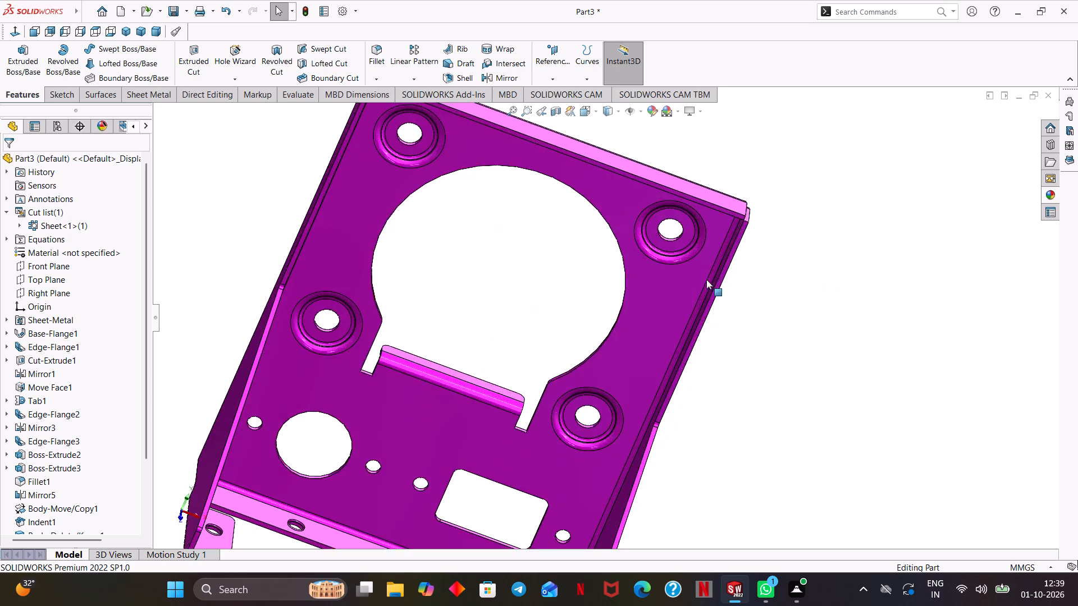
{"action": "scroll", "coordinate": [706, 279], "scroll_direction": "down", "scroll_amount": 10}
{"action": "scroll", "coordinate": [600, 245], "scroll_direction": "down", "scroll_amount": 1}
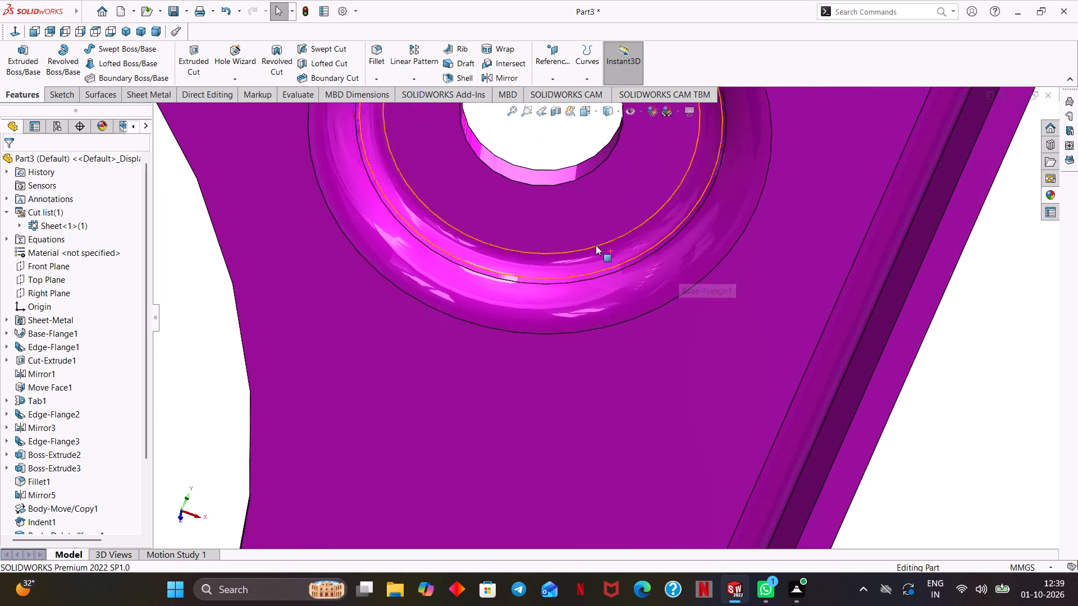
{"action": "scroll", "coordinate": [596, 245], "scroll_direction": "down", "scroll_amount": 3}
{"action": "scroll", "coordinate": [528, 280], "scroll_direction": "down", "scroll_amount": 1}
{"action": "middle_click_drag", "start_coordinate": [528, 280], "coordinate": [472, 313]}
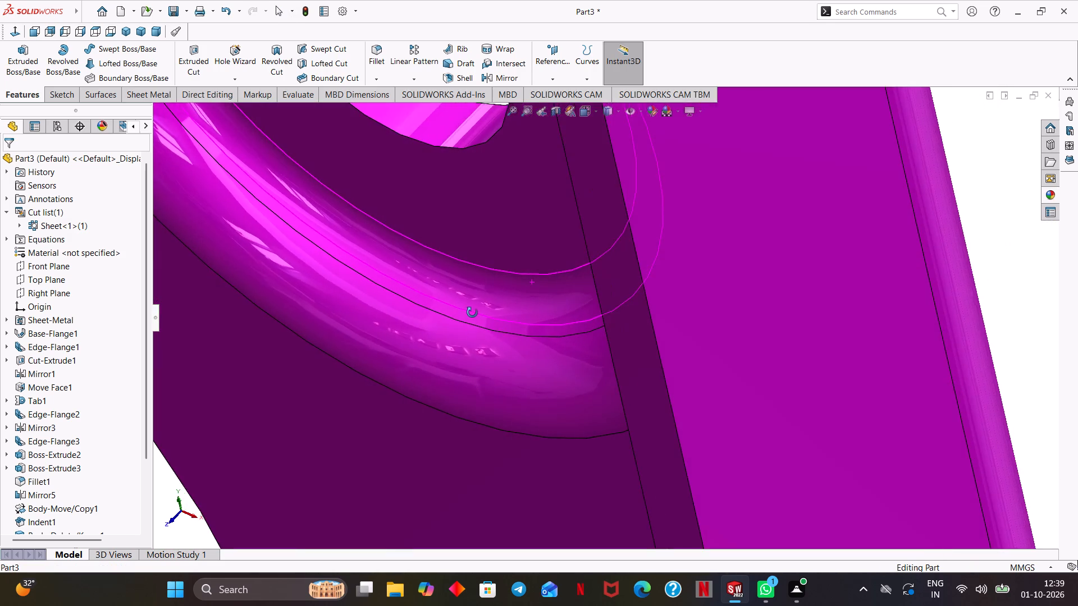
{"action": "middle_click_drag", "start_coordinate": [472, 313], "coordinate": [546, 250]}
{"action": "scroll", "coordinate": [546, 250], "scroll_direction": "up", "scroll_amount": 2}
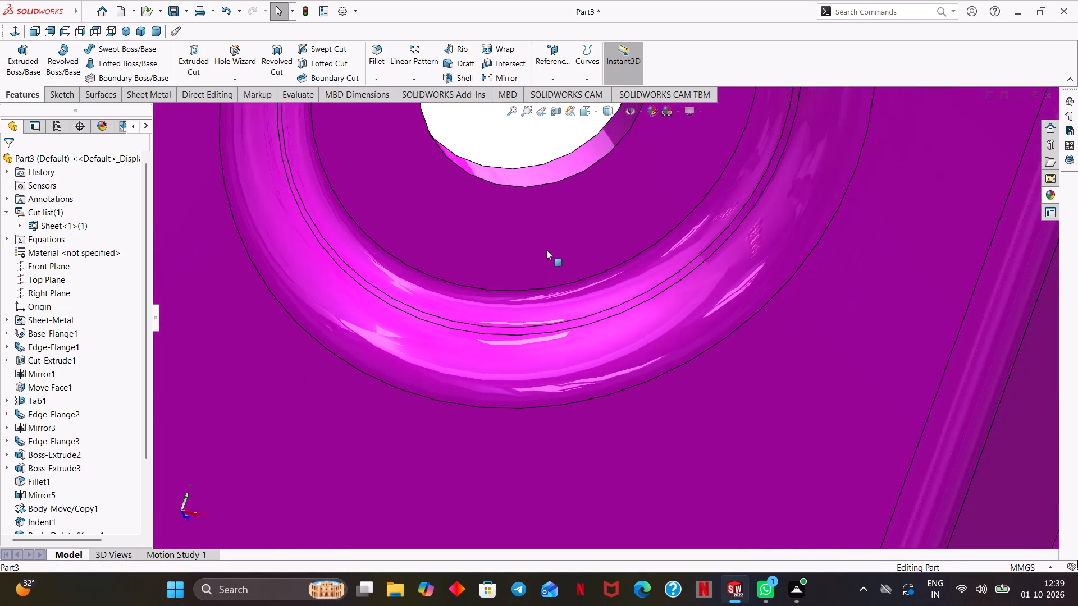
{"action": "scroll", "coordinate": [546, 250], "scroll_direction": "up", "scroll_amount": 2}
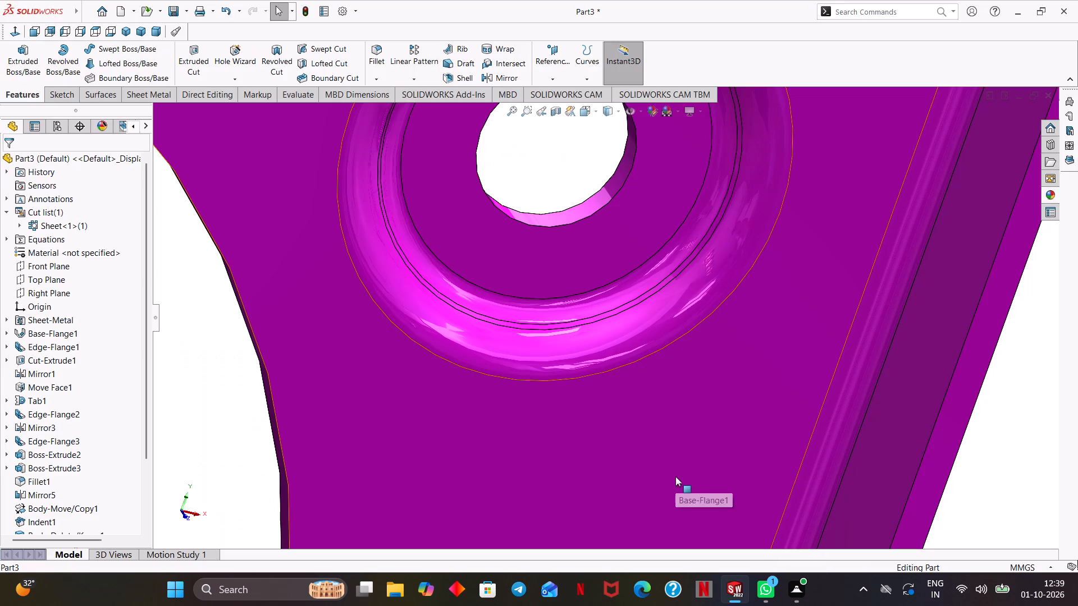
{"action": "scroll", "coordinate": [674, 472], "scroll_direction": "up", "scroll_amount": 8}
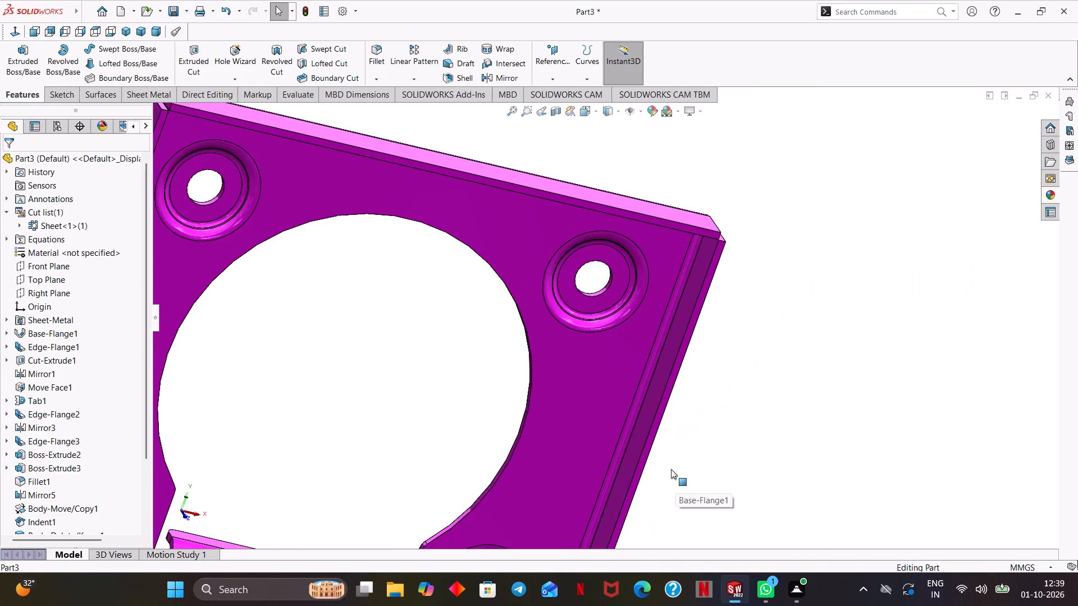
{"action": "scroll", "coordinate": [671, 469], "scroll_direction": "up", "scroll_amount": 2}
{"action": "scroll", "coordinate": [711, 433], "scroll_direction": "up", "scroll_amount": 1}
Examine the bracket's top and side flanges at an angle, and bring the whole bracket back into centered view.
{"action": "middle_click_drag", "start_coordinate": [711, 433], "coordinate": [612, 439]}
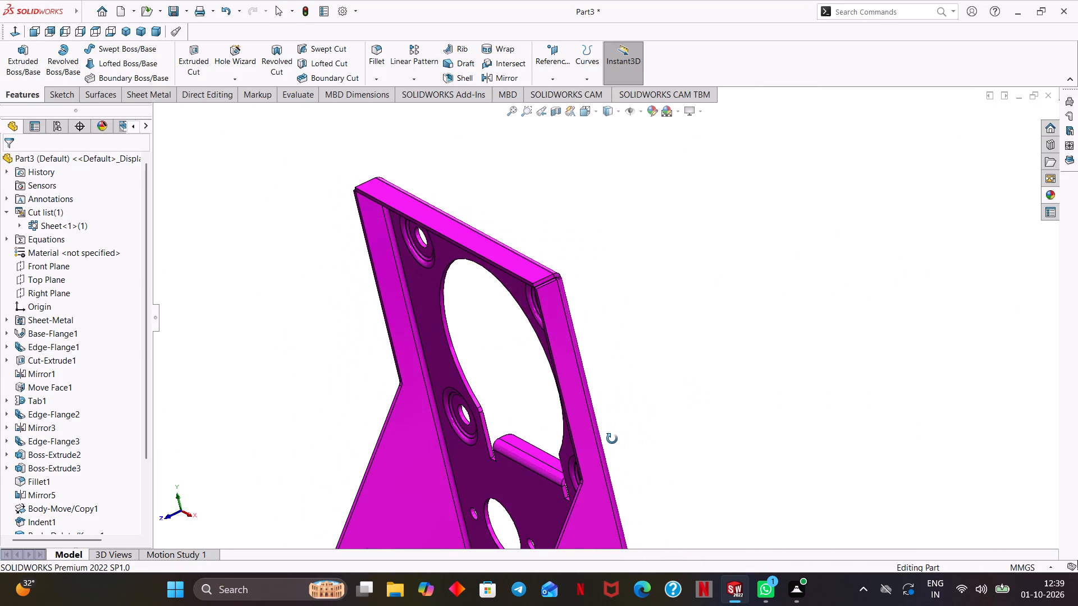
{"action": "middle_click_drag", "start_coordinate": [612, 439], "coordinate": [601, 448]}
{"action": "scroll", "coordinate": [615, 440], "scroll_direction": "up", "scroll_amount": 2}
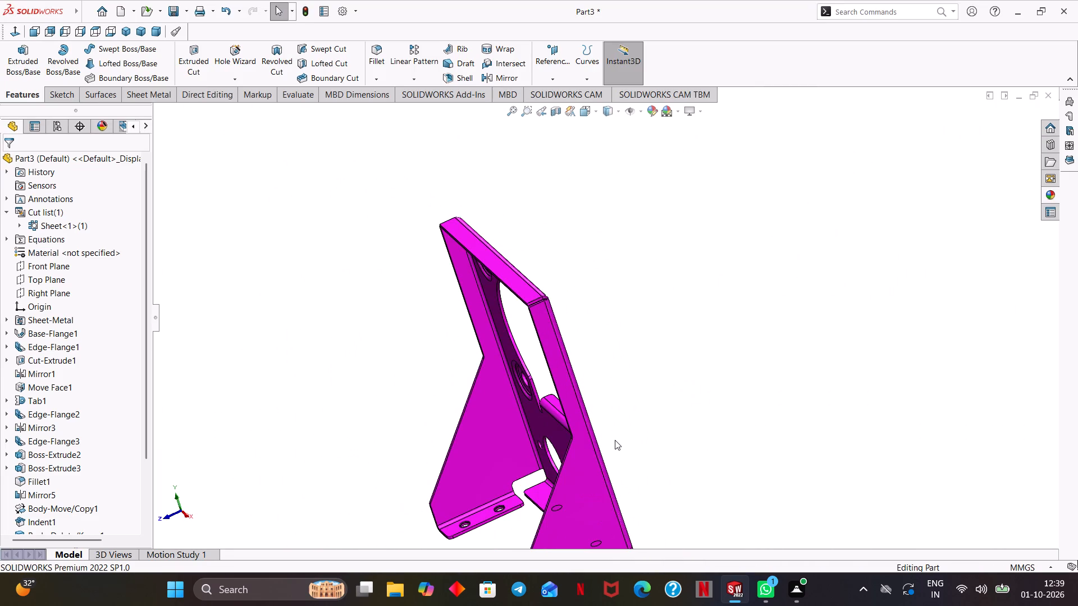
{"action": "middle_click_drag", "start_coordinate": [632, 437], "coordinate": [673, 418]}
{"action": "scroll", "coordinate": [673, 418], "scroll_direction": "up", "scroll_amount": 5}
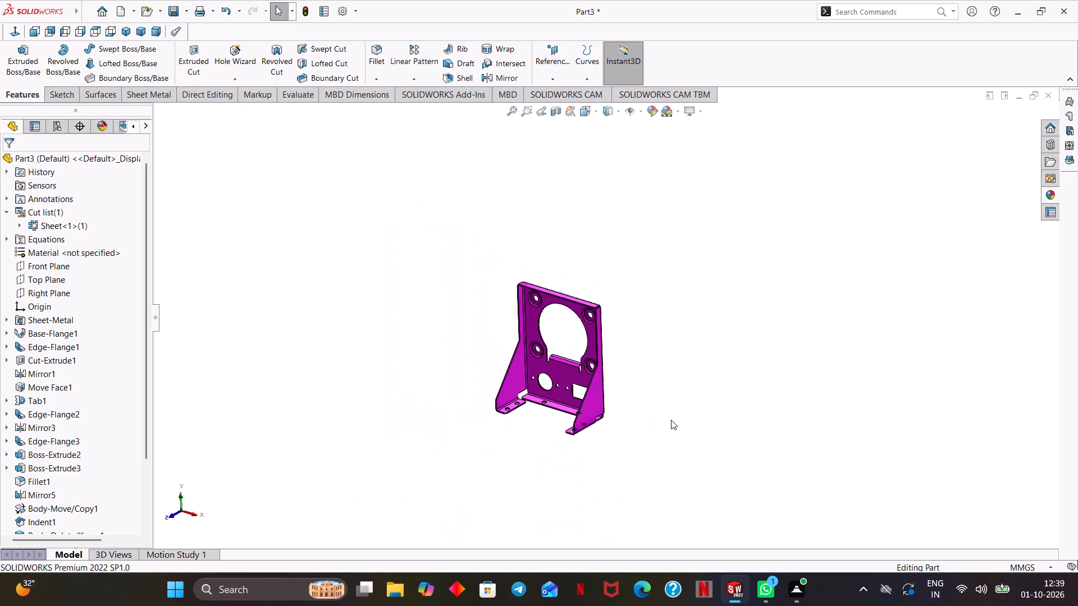
{"action": "scroll", "coordinate": [658, 421], "scroll_direction": "up", "scroll_amount": 7}
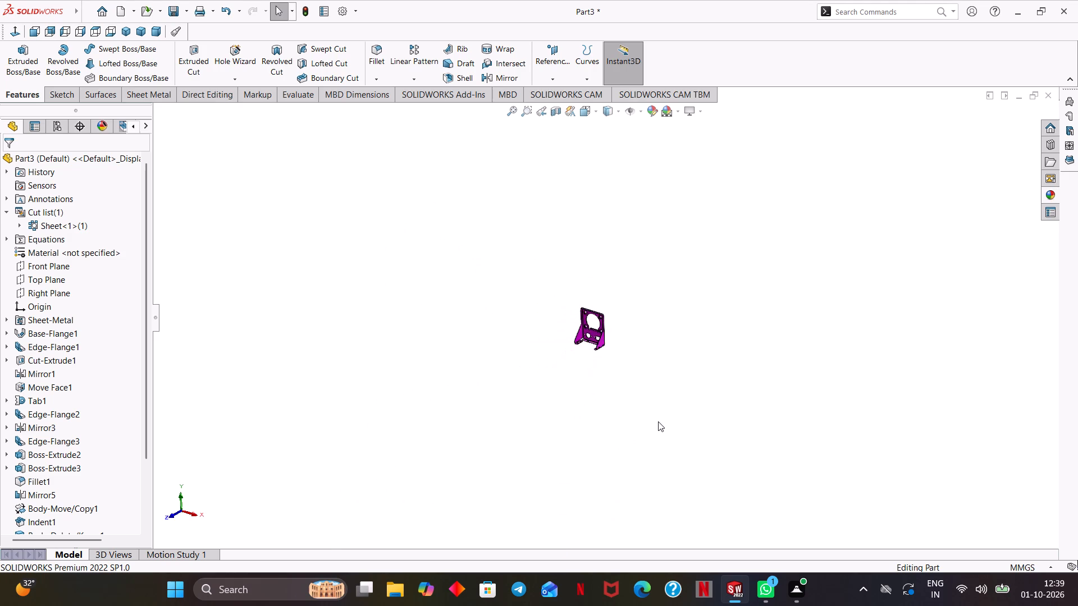
{"action": "scroll", "coordinate": [658, 416], "scroll_direction": "up", "scroll_amount": 2}
{"action": "scroll", "coordinate": [658, 416], "scroll_direction": "down", "scroll_amount": 5}
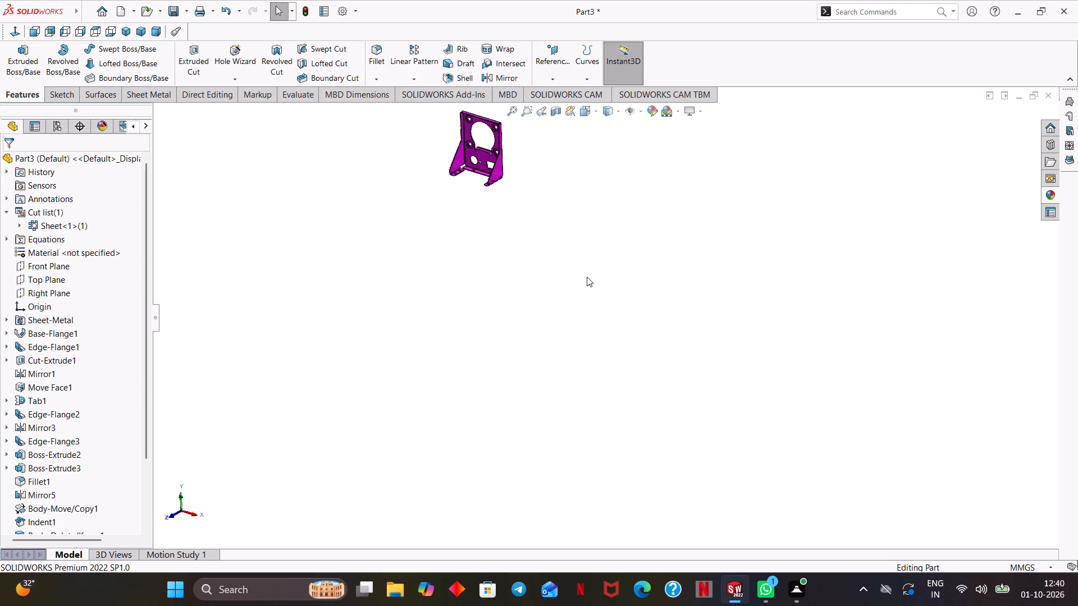
{"action": "middle_click_drag", "start_coordinate": [587, 277], "coordinate": [613, 394], "text": "ctrl"}
{"action": "scroll", "coordinate": [592, 347], "scroll_direction": "down", "scroll_amount": 4}
{"action": "middle_click_drag", "start_coordinate": [588, 346], "coordinate": [759, 509], "text": "ctrl"}
{"action": "scroll", "coordinate": [725, 425], "scroll_direction": "down", "scroll_amount": 2}
{"action": "middle_click_drag", "start_coordinate": [647, 407], "coordinate": [741, 463], "text": "ctrl"}
{"action": "scroll", "coordinate": [732, 462], "scroll_direction": "down", "scroll_amount": 1}
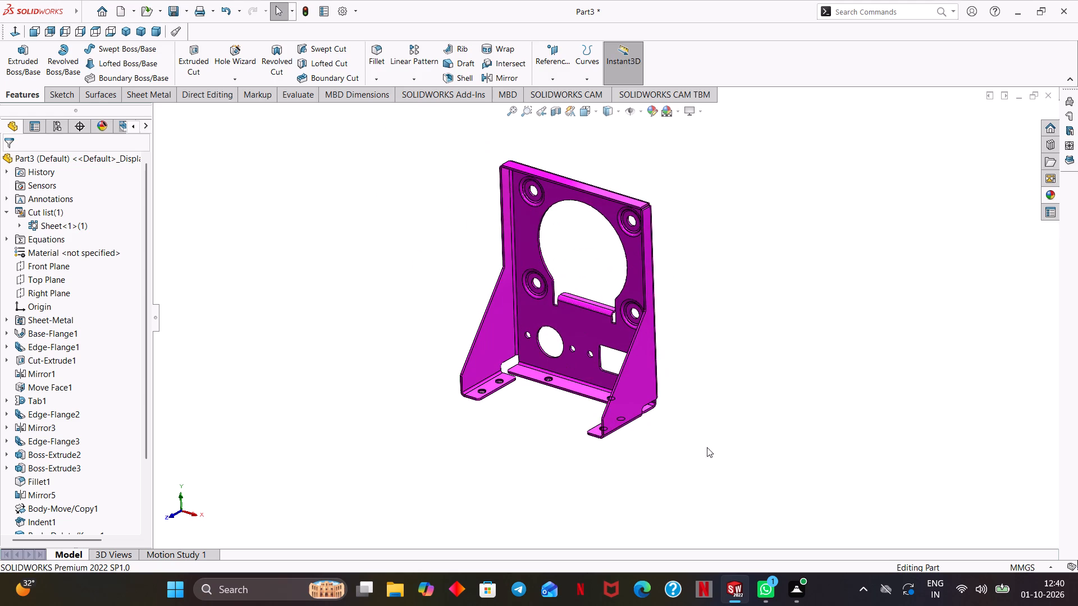
{"action": "middle_click_drag", "start_coordinate": [718, 434], "coordinate": [757, 426], "text": "ctrl"}
{"action": "scroll", "coordinate": [744, 435], "scroll_direction": "down", "scroll_amount": 2}
{"action": "middle_click_drag", "start_coordinate": [744, 435], "coordinate": [755, 472], "text": "ctrl"}
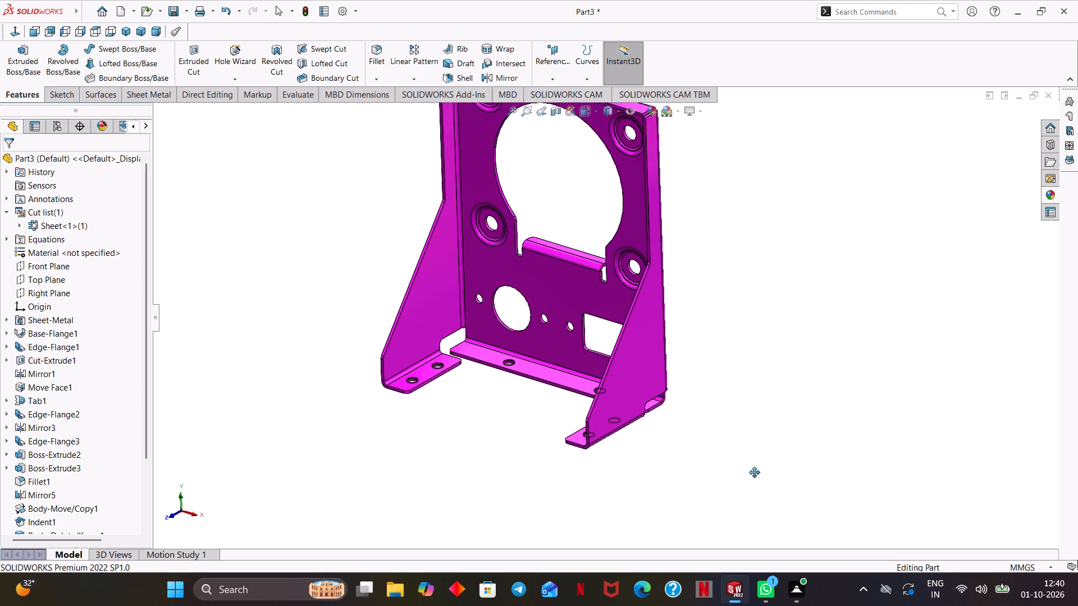
{"action": "middle_click_drag", "start_coordinate": [755, 472], "coordinate": [797, 504], "text": "ctrl"}
{"action": "middle_click_drag", "start_coordinate": [799, 446], "coordinate": [790, 486], "text": "ctrl"}
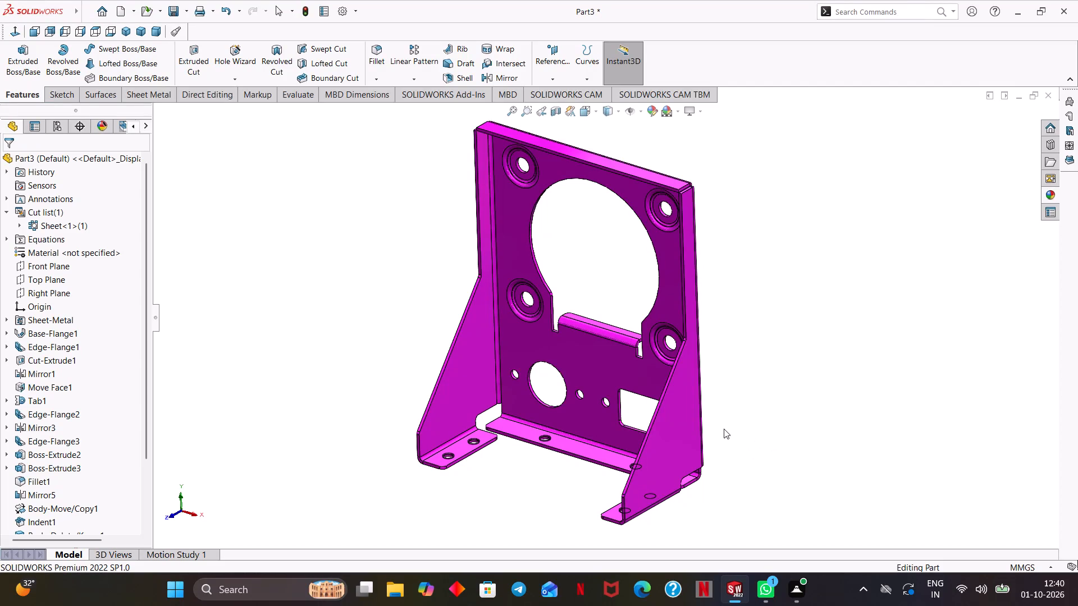
Examine the whole bracket from the front and side, and return it to a centered isometric view.
{"action": "middle_click_drag", "start_coordinate": [756, 434], "coordinate": [784, 389]}
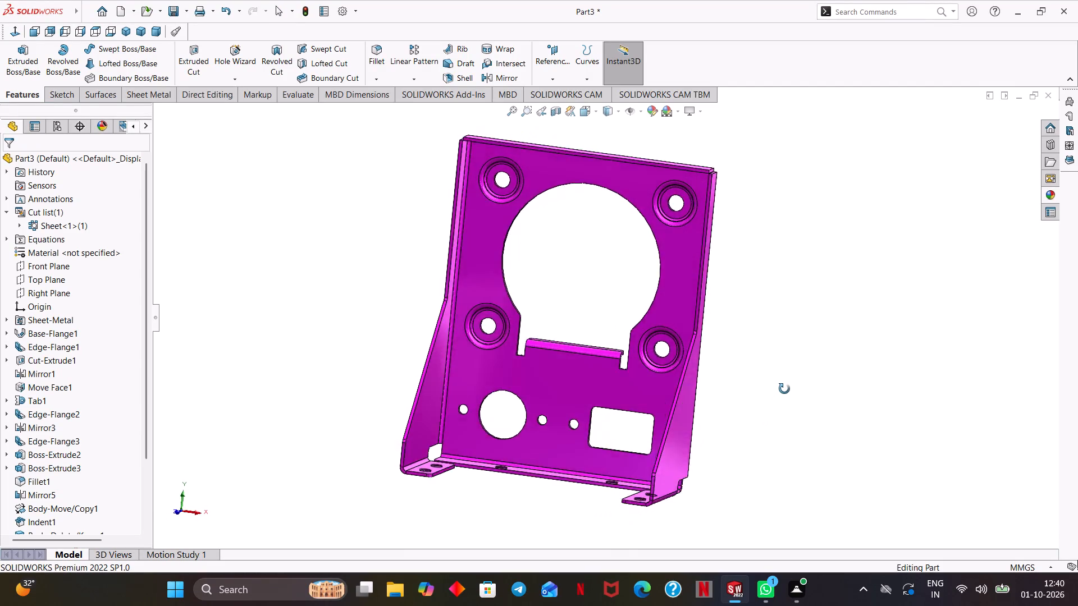
{"action": "middle_click_drag", "start_coordinate": [784, 389], "coordinate": [766, 419]}
{"action": "middle_click_drag", "start_coordinate": [781, 433], "coordinate": [757, 373]}
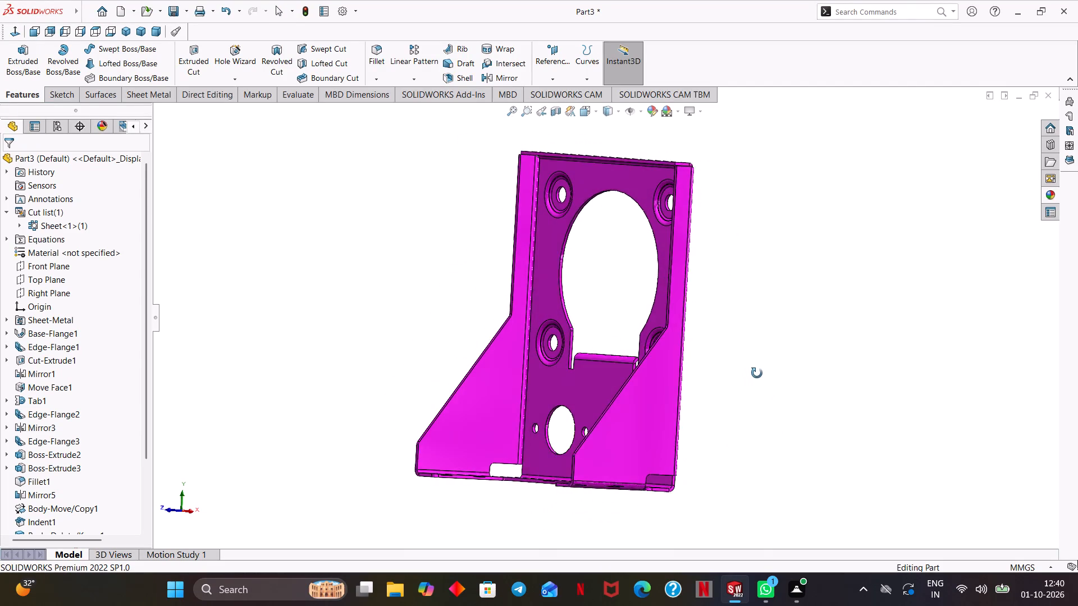
{"action": "middle_click_drag", "start_coordinate": [757, 373], "coordinate": [757, 384]}
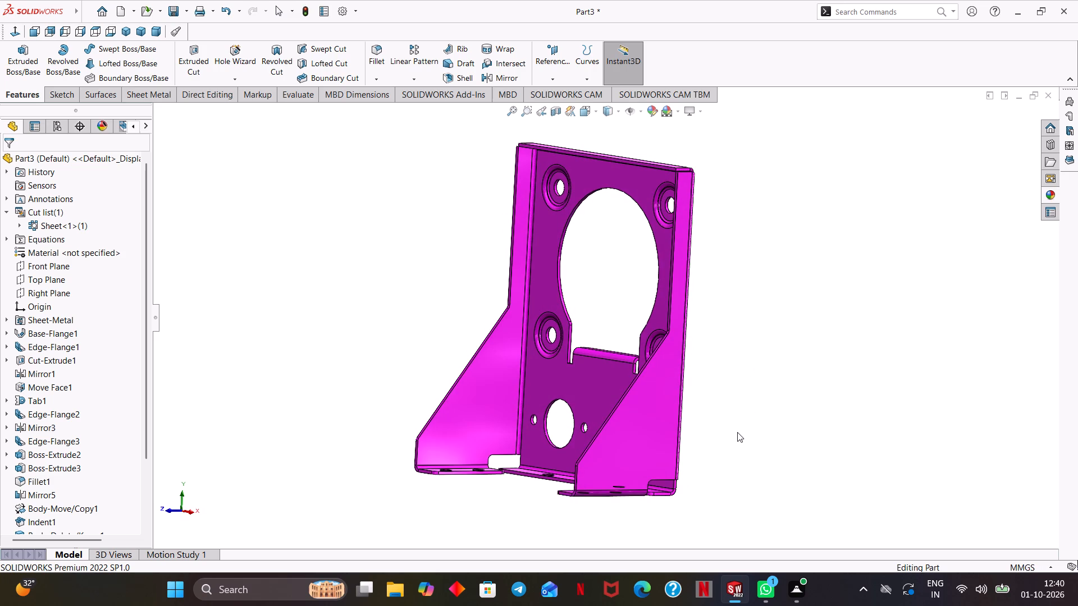
{"action": "key", "text": "ctrl+F7"}
{"action": "key", "text": "ctrl+7"}
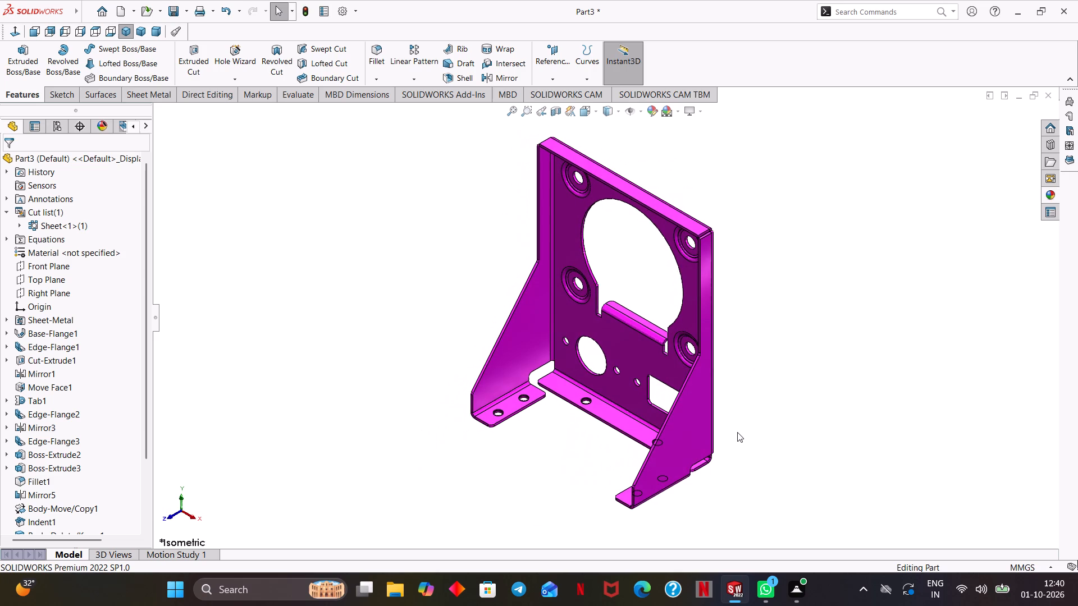
{"action": "scroll", "coordinate": [737, 432], "scroll_direction": "down", "scroll_amount": 2}
{"action": "scroll", "coordinate": [737, 432], "scroll_direction": "up", "scroll_amount": 2}
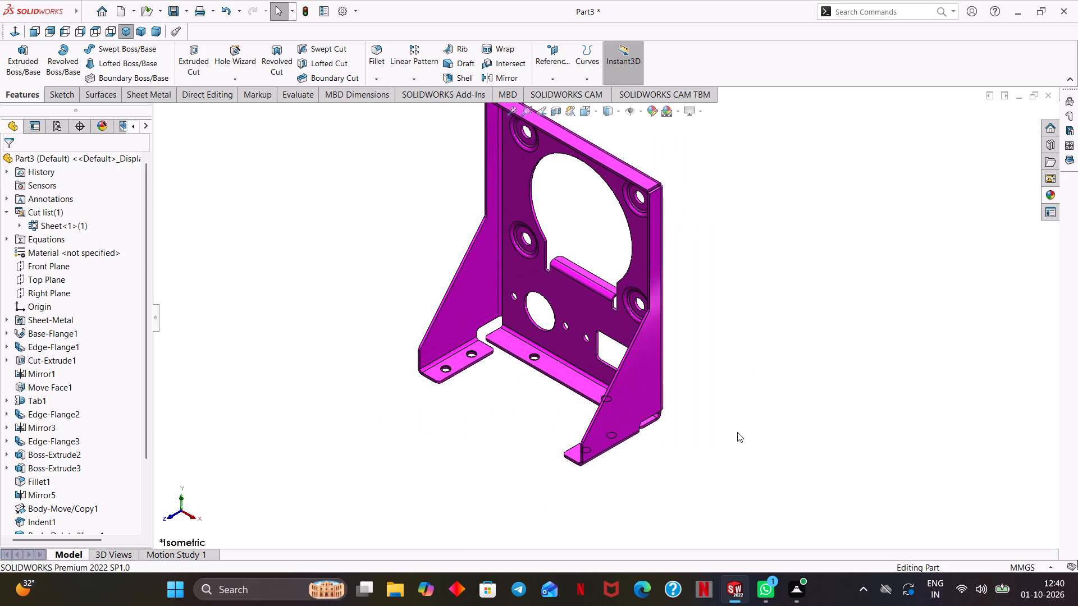
{"action": "middle_click_drag", "start_coordinate": [737, 432], "coordinate": [738, 477], "text": "ctrl"}
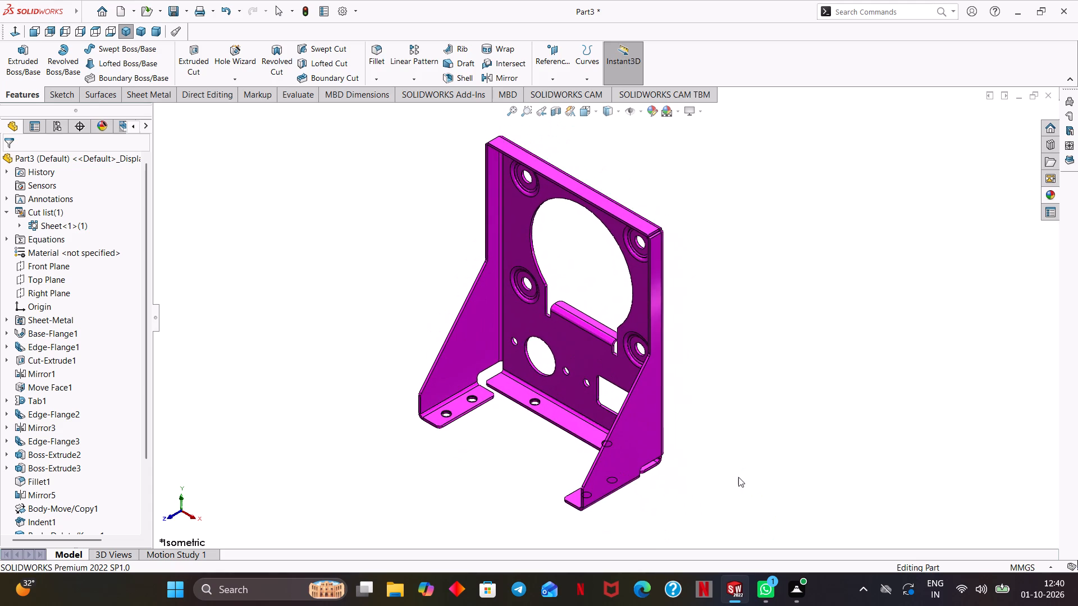
{"action": "middle_click", "coordinate": [738, 477]}
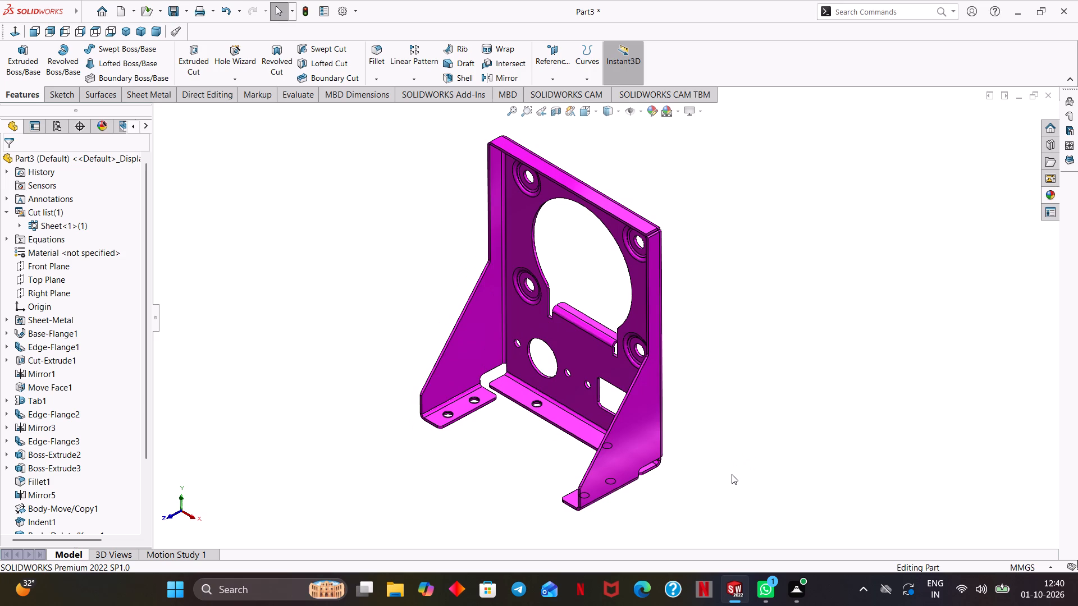
{"action": "scroll", "coordinate": [773, 452], "scroll_direction": "up", "scroll_amount": 1}
{"action": "middle_click_drag", "start_coordinate": [696, 452], "coordinate": [755, 442], "text": "ctrl"}
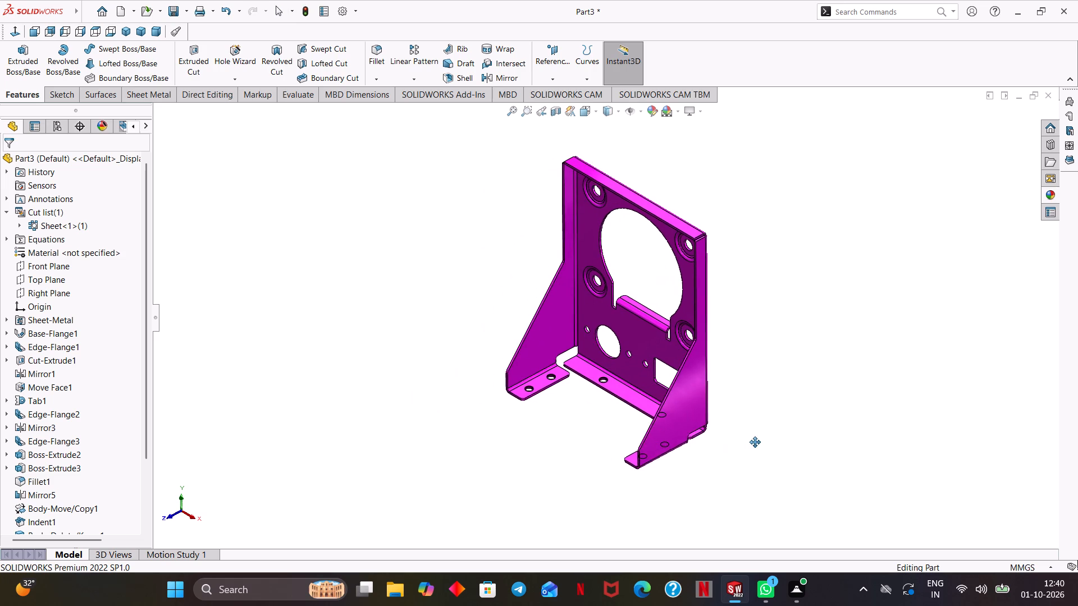
Examine the bracket from above and from tilted front angles, and return it to the isometric view.
{"action": "middle_click_drag", "start_coordinate": [755, 442], "coordinate": [654, 460], "text": "ctrl"}
{"action": "middle_click_drag", "start_coordinate": [654, 465], "coordinate": [714, 504]}
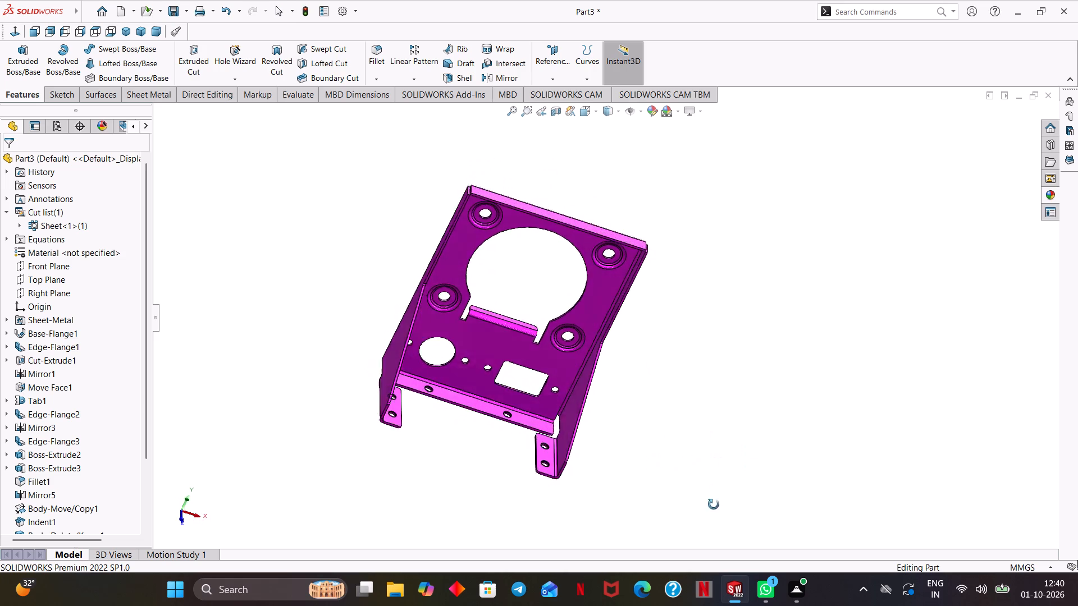
{"action": "middle_click_drag", "start_coordinate": [714, 504], "coordinate": [681, 515]}
{"action": "middle_click_drag", "start_coordinate": [698, 485], "coordinate": [668, 426]}
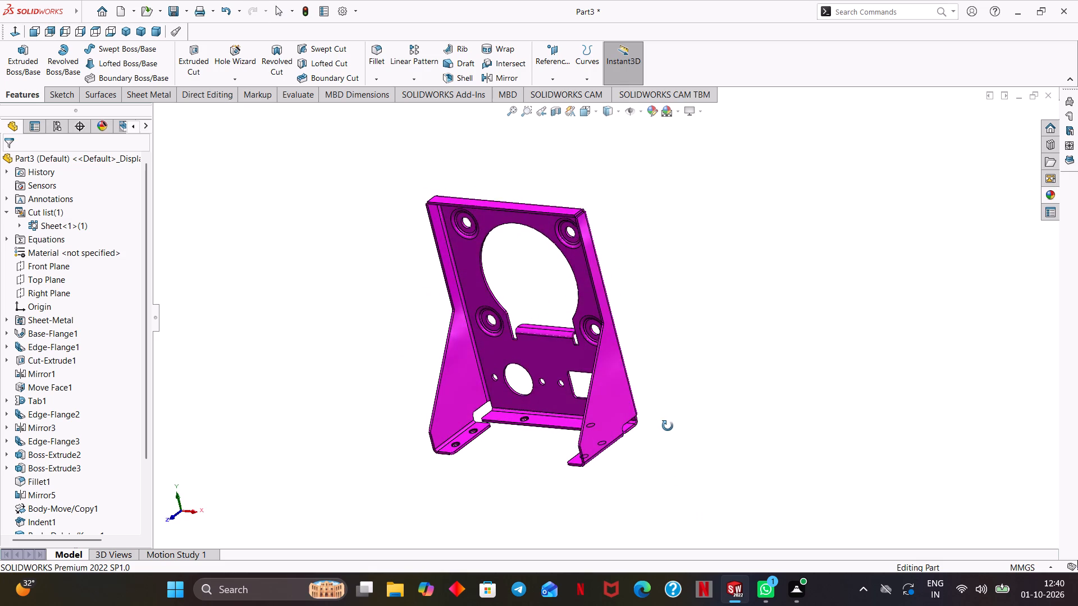
{"action": "middle_click_drag", "start_coordinate": [668, 426], "coordinate": [667, 425]}
{"action": "key", "text": "ctrl+7"}
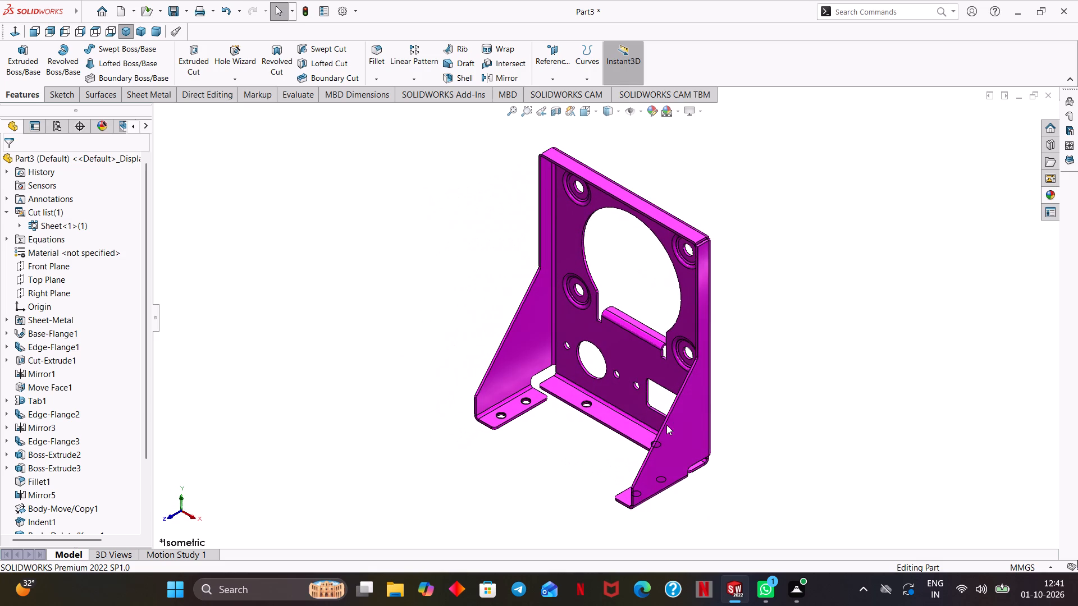
Examine the bracket all around, including its back face, underside flanges and front openings.
{"action": "scroll", "coordinate": [720, 391], "scroll_direction": "down", "scroll_amount": 1}
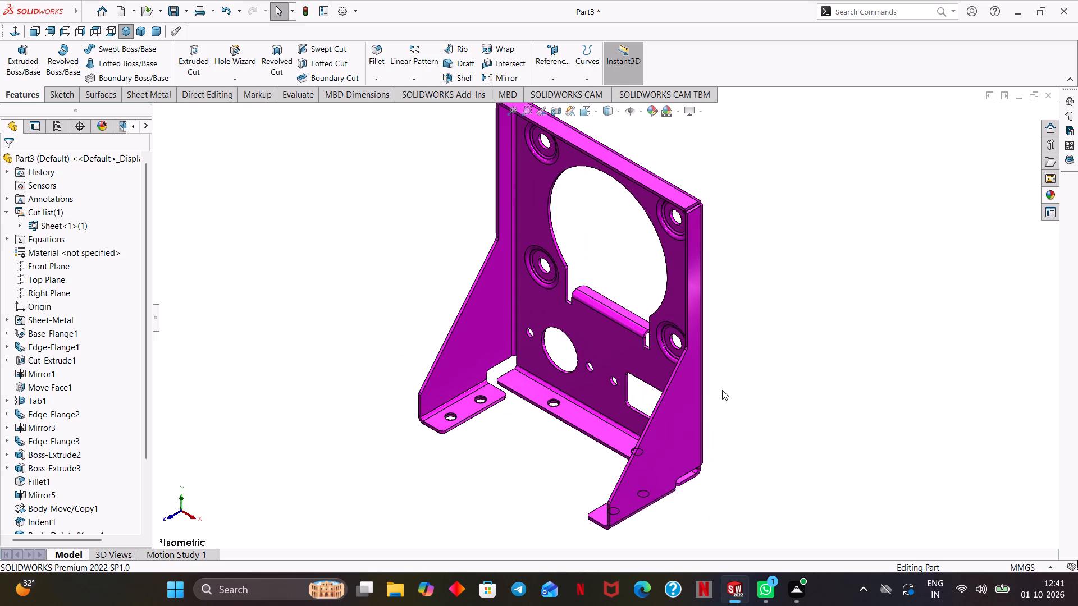
{"action": "scroll", "coordinate": [736, 383], "scroll_direction": "up", "scroll_amount": 1}
{"action": "middle_click_drag", "start_coordinate": [736, 383], "coordinate": [748, 378]}
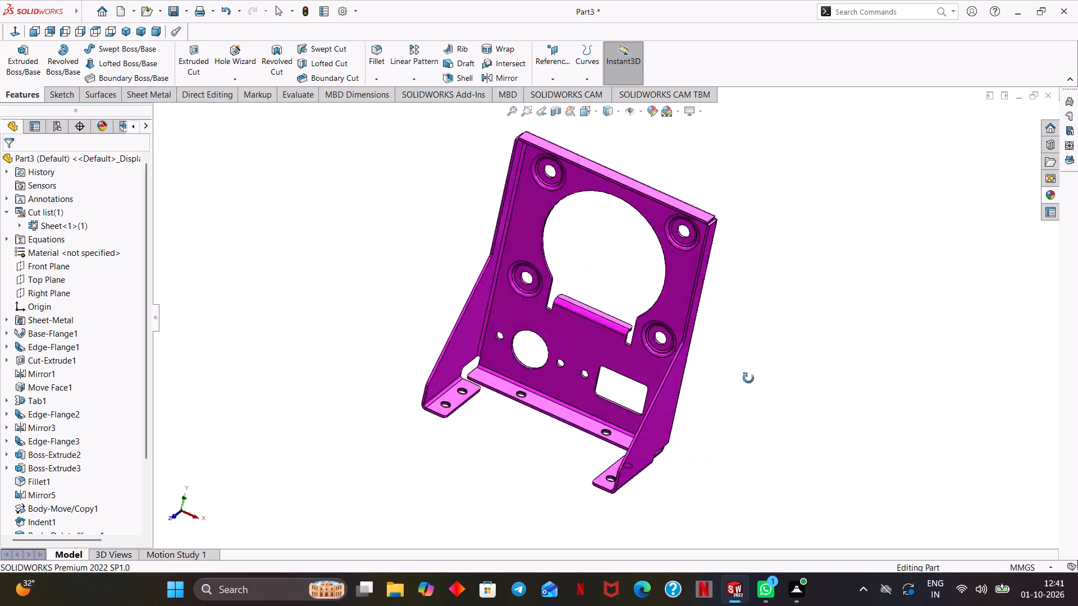
{"action": "middle_click_drag", "start_coordinate": [748, 378], "coordinate": [626, 427]}
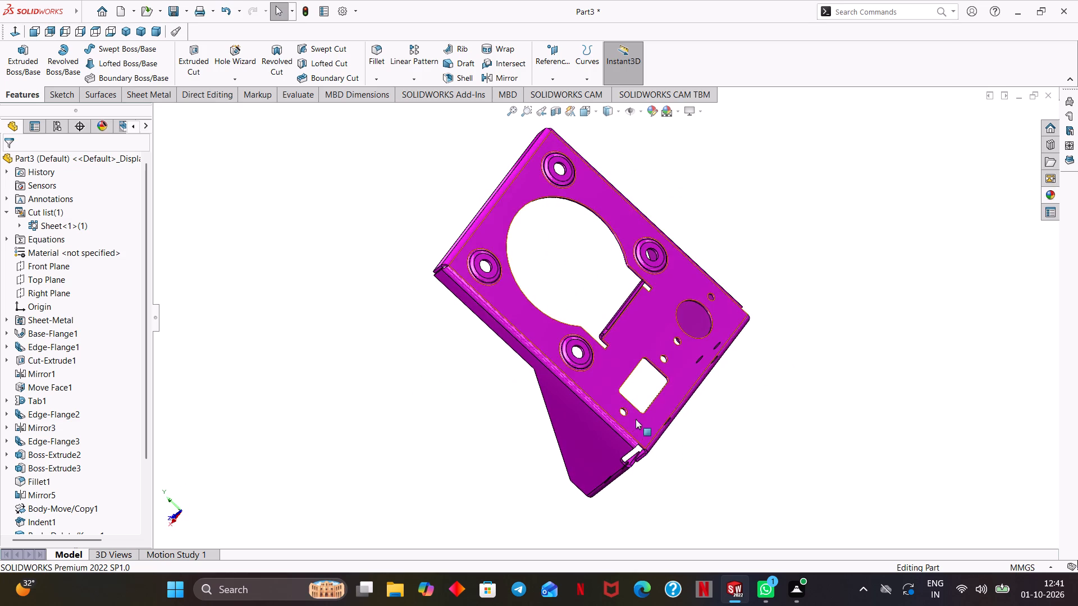
{"action": "middle_click_drag", "start_coordinate": [695, 415], "coordinate": [660, 424]}
{"action": "middle_click_drag", "start_coordinate": [696, 408], "coordinate": [673, 416]}
{"action": "middle_click_drag", "start_coordinate": [686, 412], "coordinate": [667, 411]}
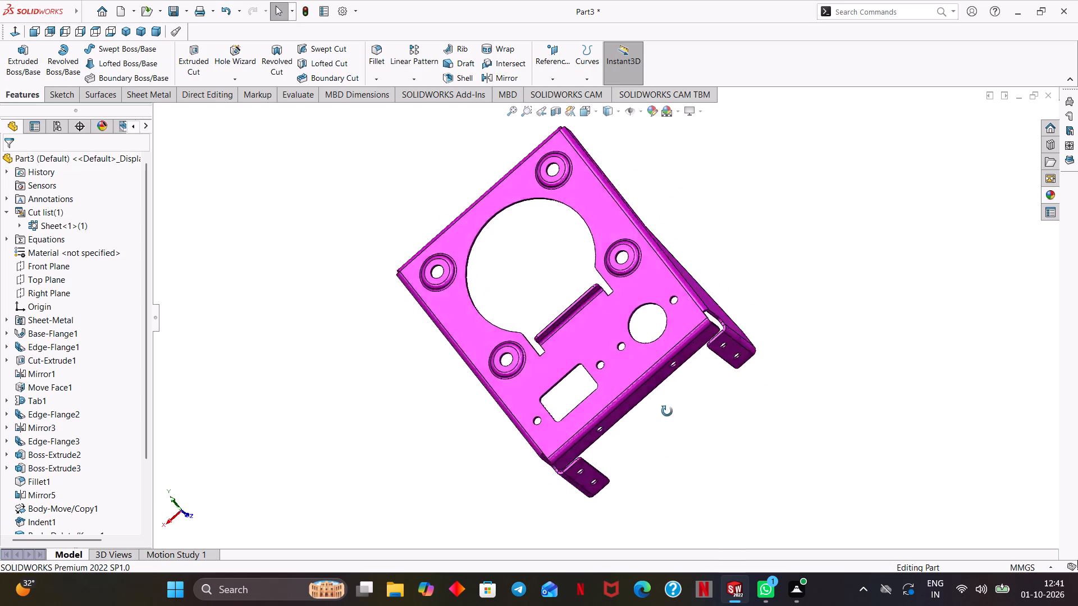
{"action": "middle_click_drag", "start_coordinate": [667, 411], "coordinate": [652, 410]}
{"action": "middle_click_drag", "start_coordinate": [669, 407], "coordinate": [639, 410]}
{"action": "middle_click_drag", "start_coordinate": [677, 410], "coordinate": [633, 410]}
{"action": "middle_click_drag", "start_coordinate": [650, 406], "coordinate": [624, 405]}
{"action": "middle_click_drag", "start_coordinate": [649, 401], "coordinate": [634, 400]}
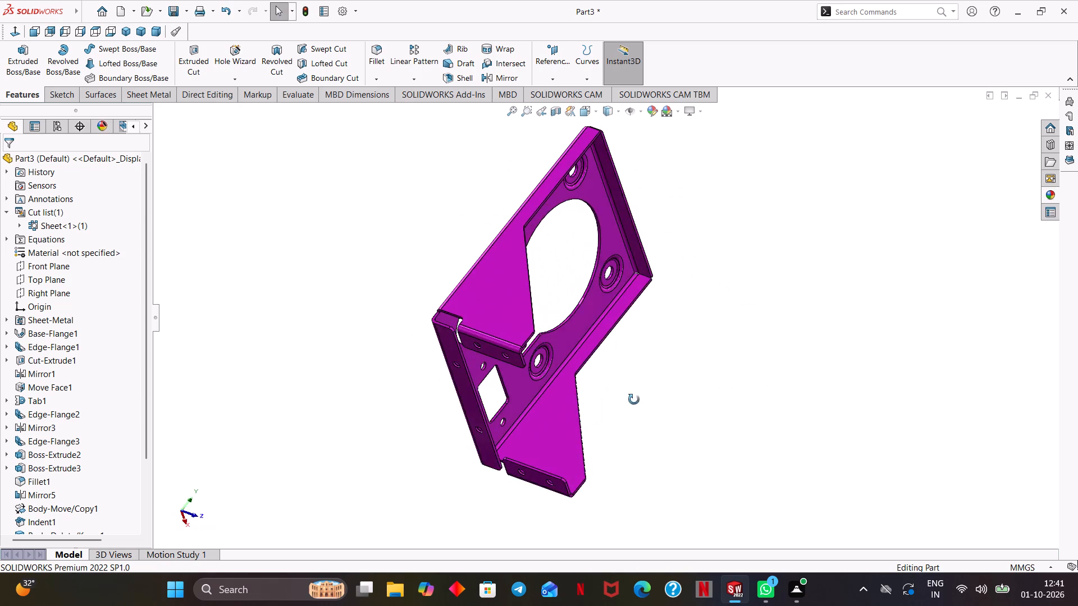
{"action": "middle_click_drag", "start_coordinate": [634, 400], "coordinate": [617, 397]}
{"action": "middle_click_drag", "start_coordinate": [659, 382], "coordinate": [550, 320]}
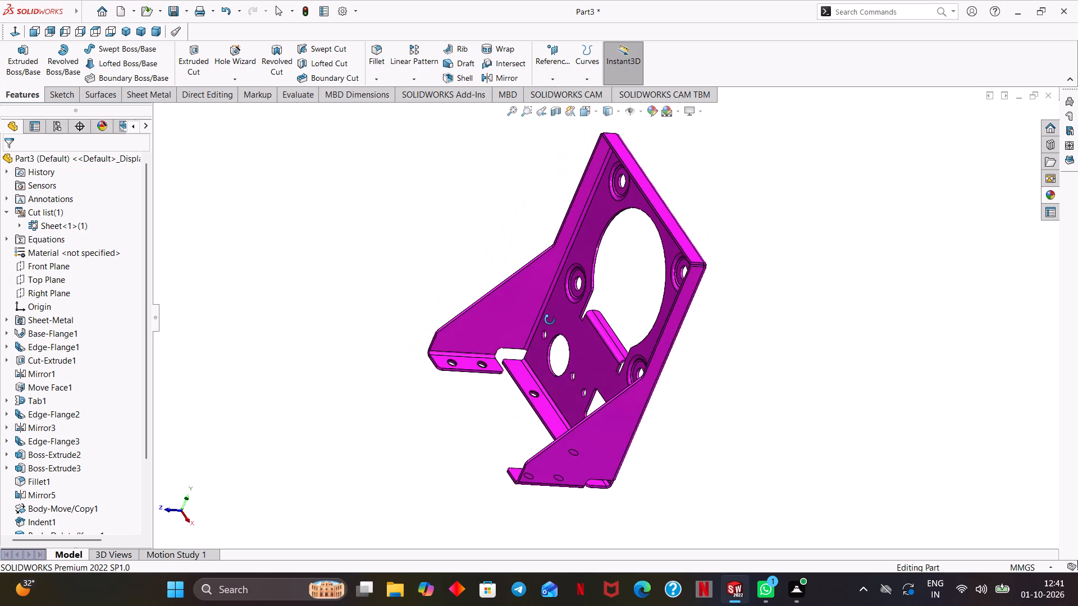
{"action": "middle_click_drag", "start_coordinate": [550, 320], "coordinate": [586, 321]}
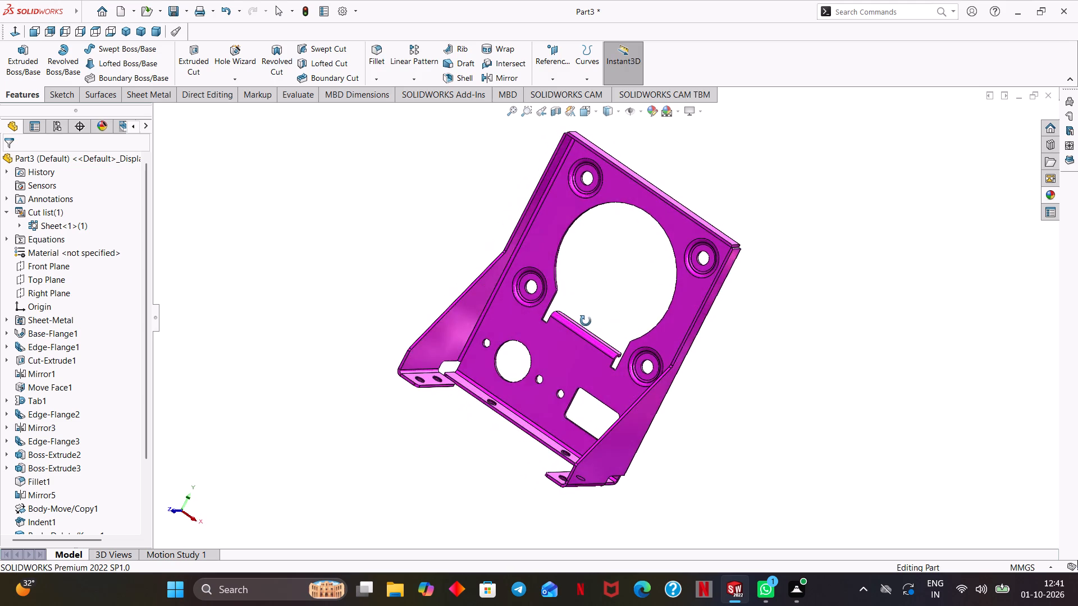
{"action": "middle_click_drag", "start_coordinate": [586, 321], "coordinate": [602, 302]}
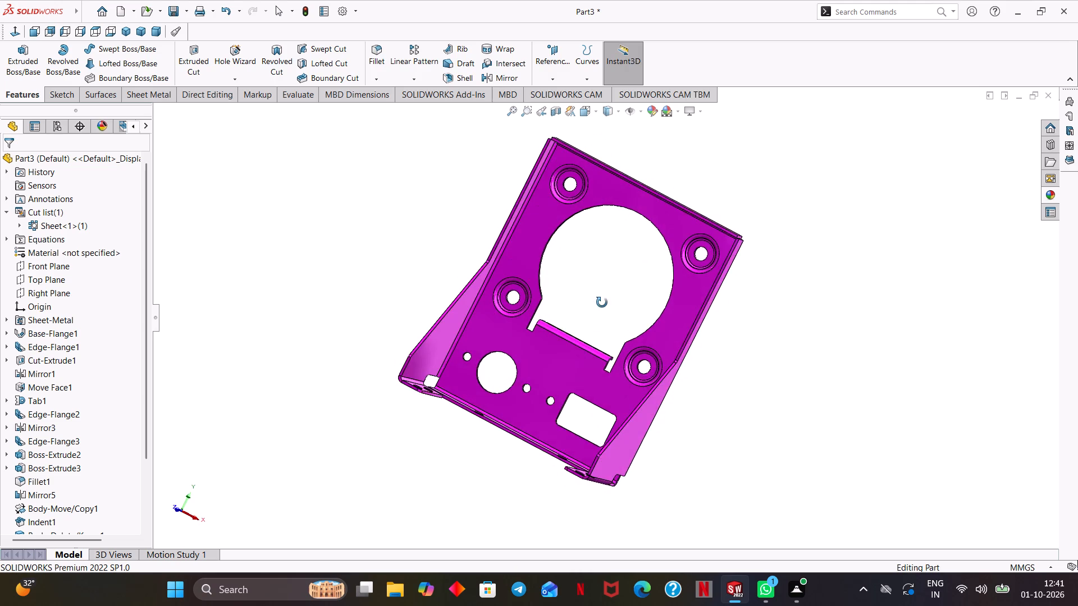
{"action": "middle_click_drag", "start_coordinate": [602, 302], "coordinate": [600, 339]}
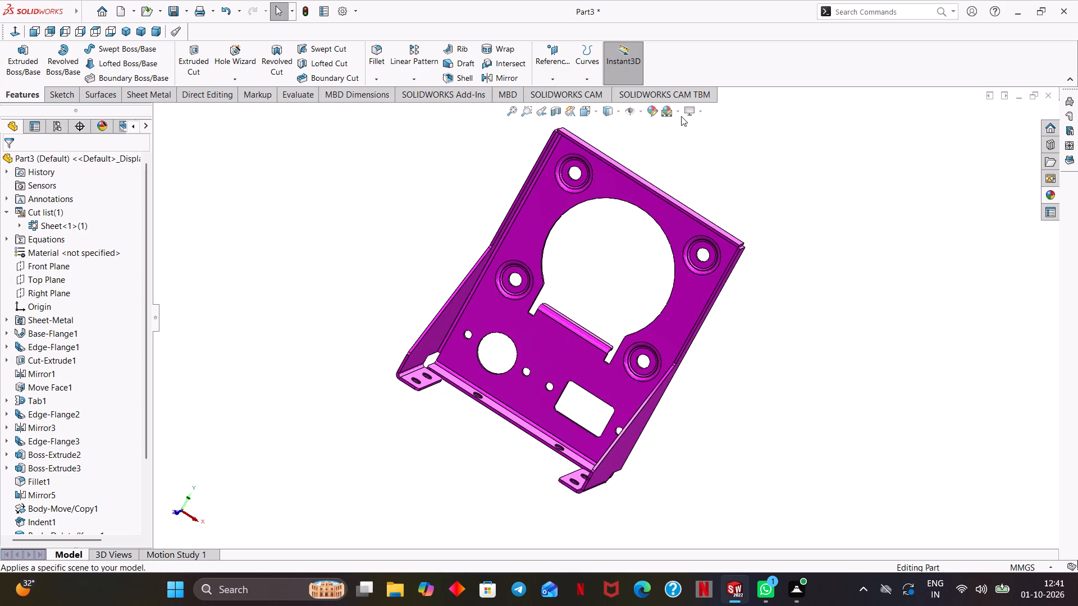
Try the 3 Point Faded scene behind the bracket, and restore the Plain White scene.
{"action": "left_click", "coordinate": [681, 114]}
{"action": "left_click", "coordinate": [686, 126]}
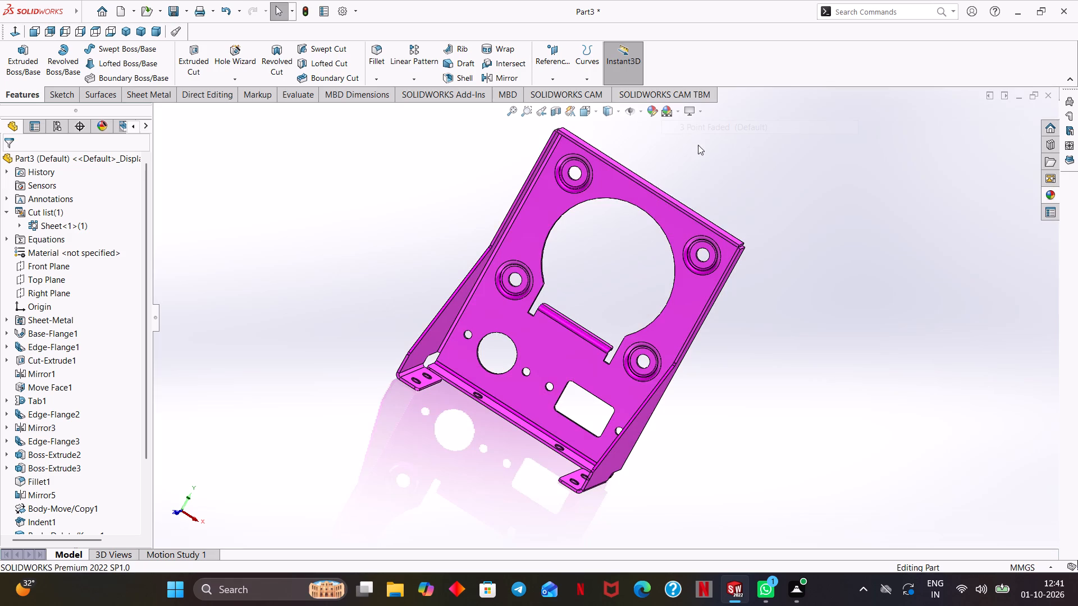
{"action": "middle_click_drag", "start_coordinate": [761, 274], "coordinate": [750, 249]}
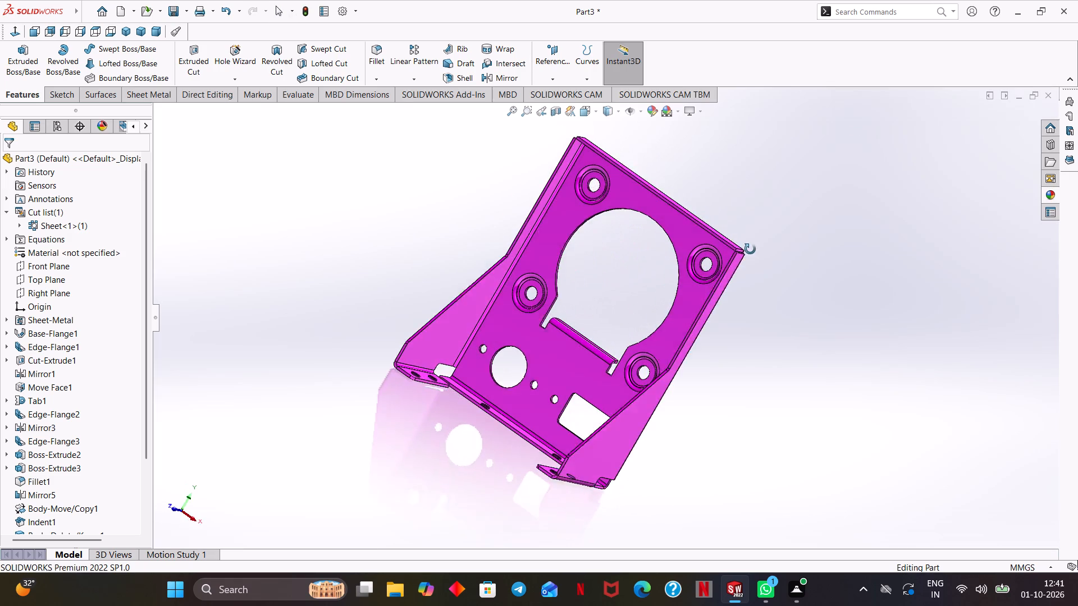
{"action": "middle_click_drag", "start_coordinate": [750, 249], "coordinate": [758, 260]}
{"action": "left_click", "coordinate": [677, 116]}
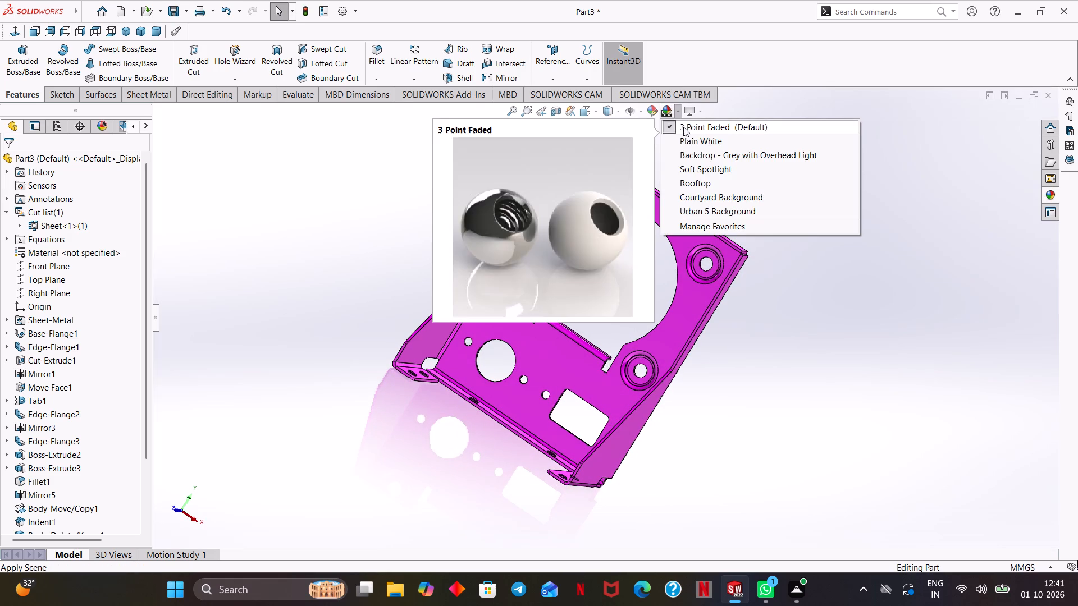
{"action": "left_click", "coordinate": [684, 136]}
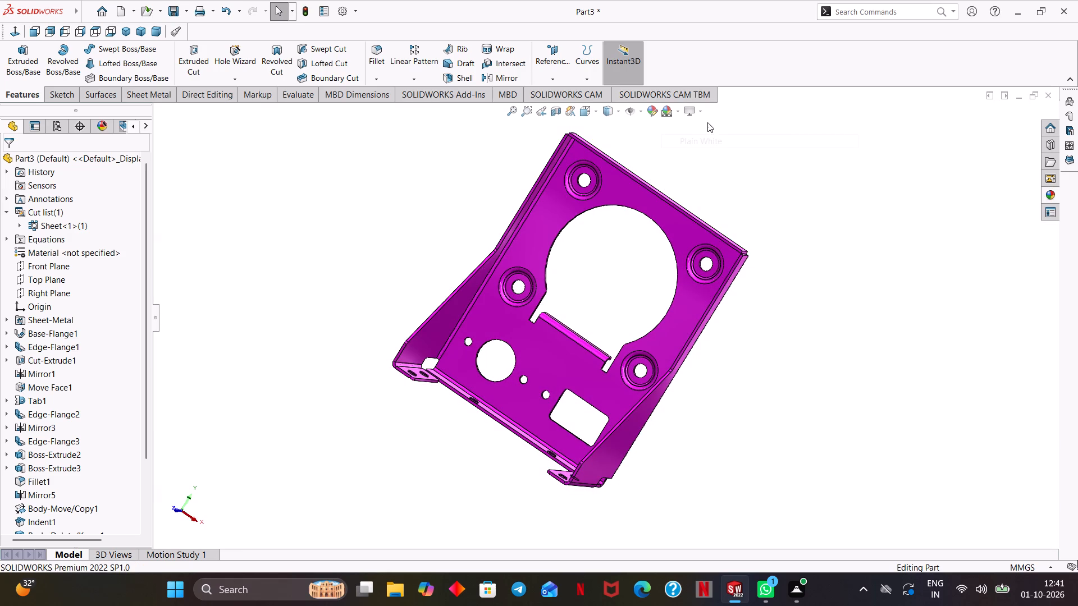
Turn on shadows in shaded mode for the bracket display.
{"action": "left_click", "coordinate": [701, 113]}
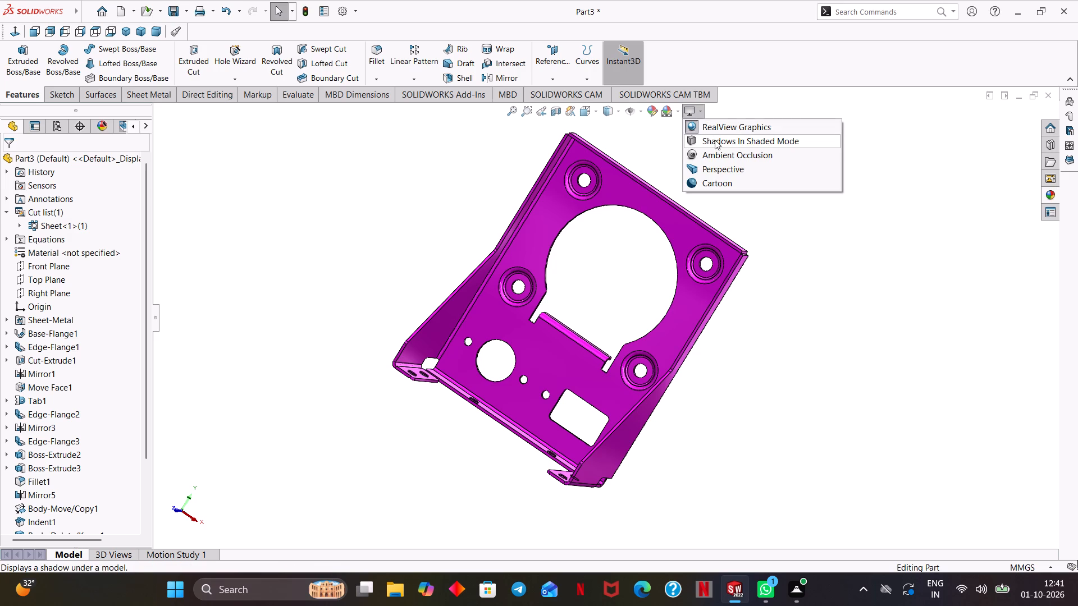
{"action": "left_click", "coordinate": [715, 140]}
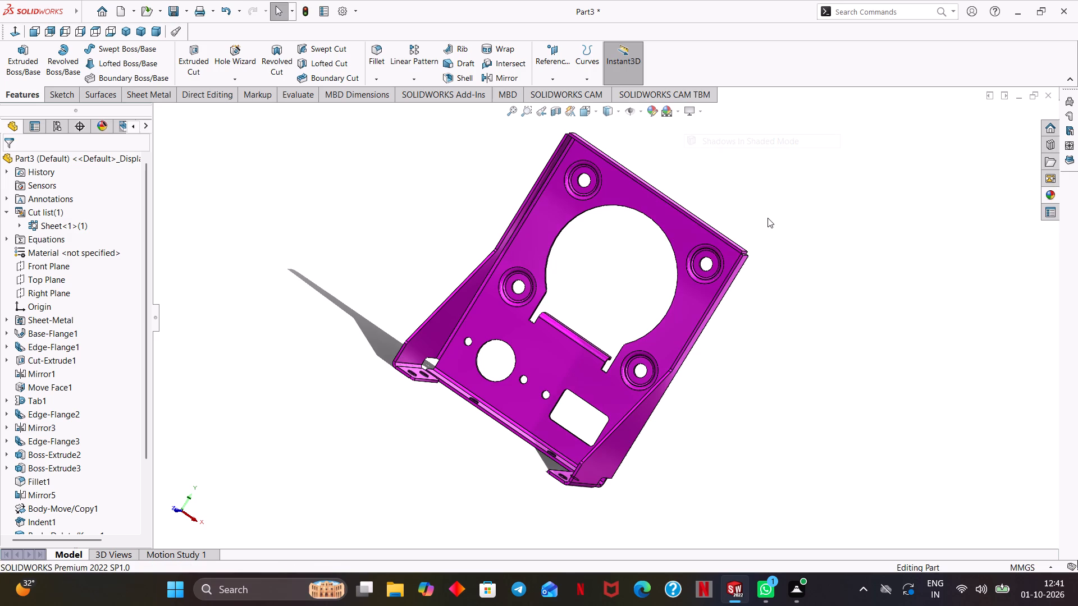
Examine the bracket and its cast shadow from several tilted front and side angles.
{"action": "middle_click_drag", "start_coordinate": [806, 298], "coordinate": [739, 281]}
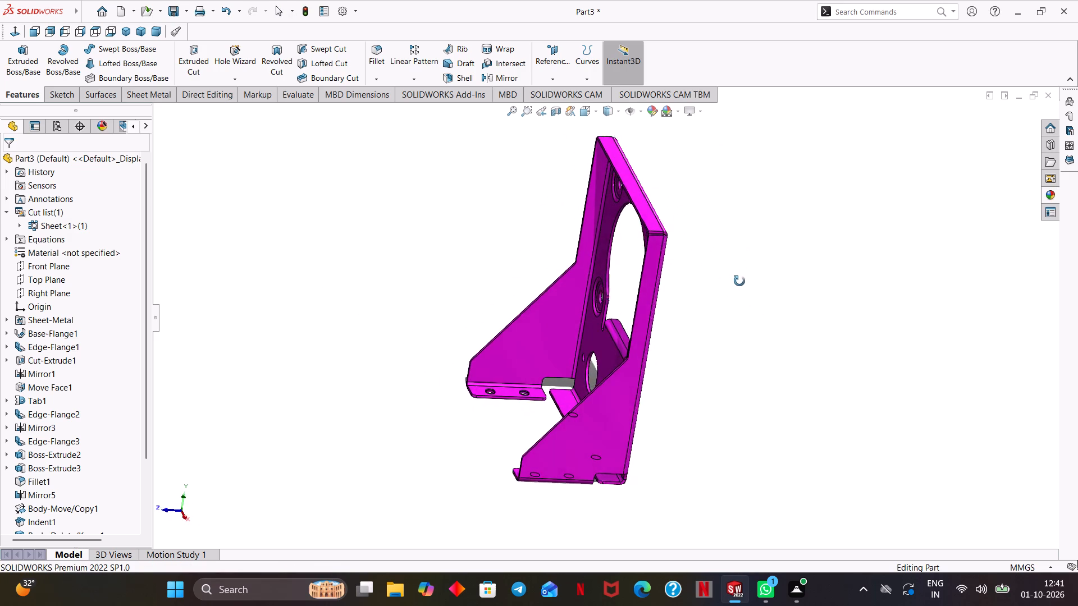
{"action": "middle_click_drag", "start_coordinate": [739, 281], "coordinate": [766, 279]}
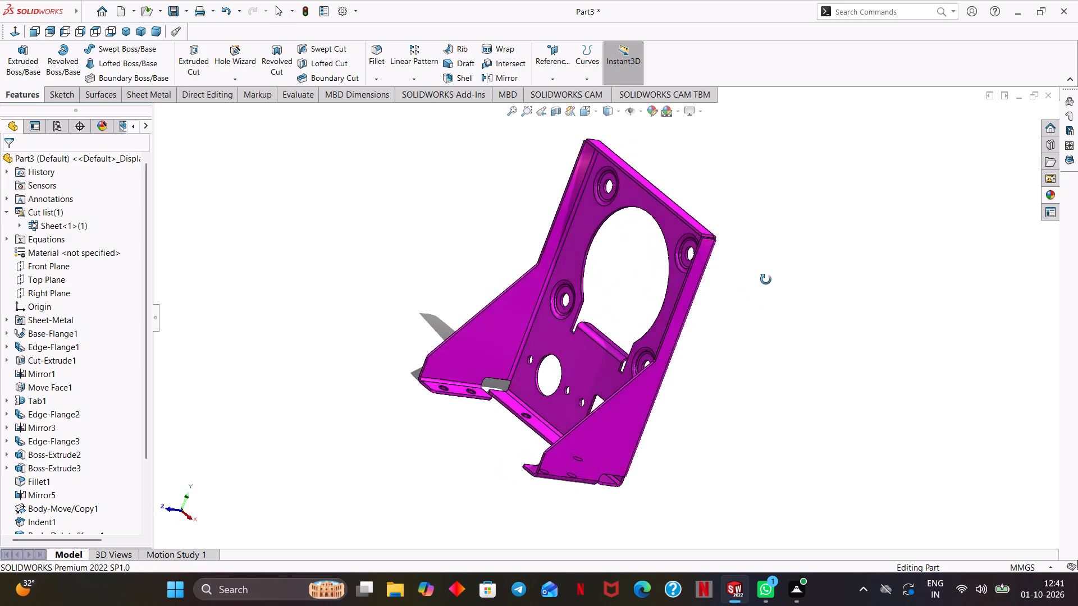
{"action": "middle_click_drag", "start_coordinate": [766, 279], "coordinate": [756, 253]}
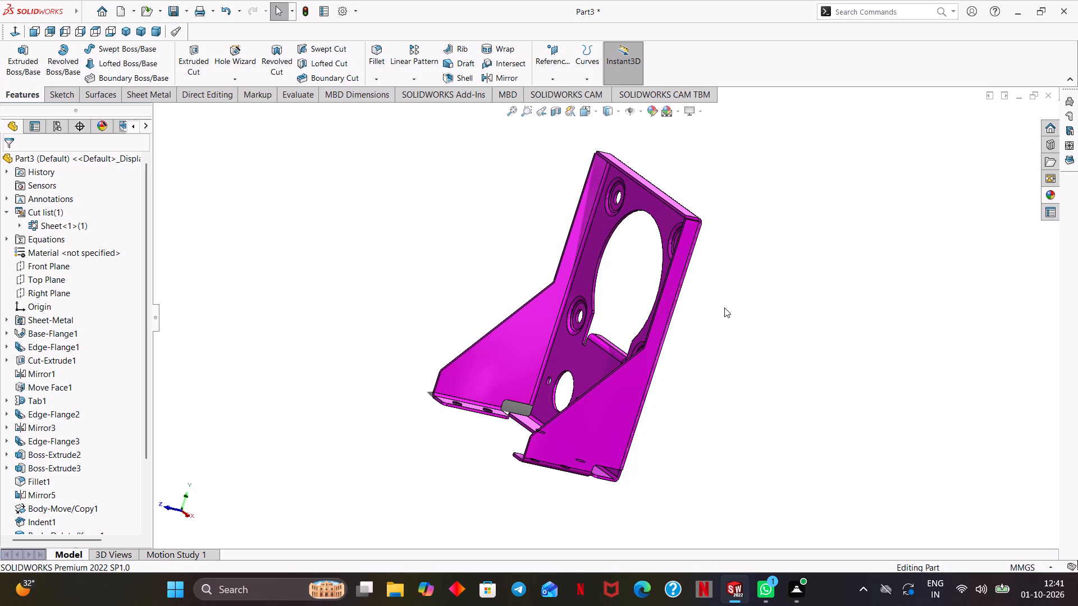
{"action": "middle_click_drag", "start_coordinate": [724, 308], "coordinate": [717, 328]}
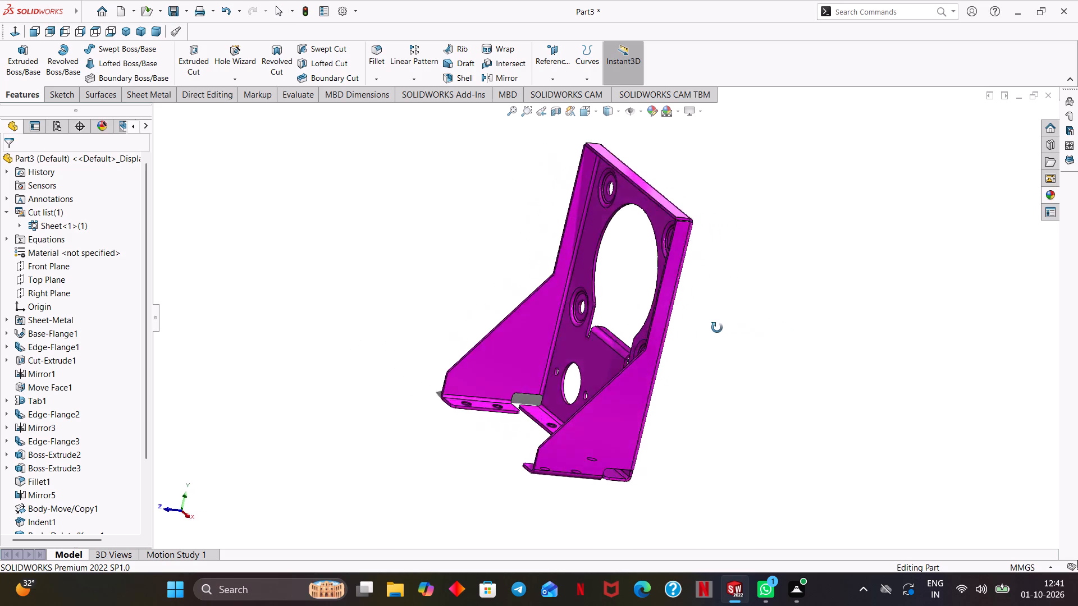
{"action": "middle_click_drag", "start_coordinate": [717, 328], "coordinate": [709, 345]}
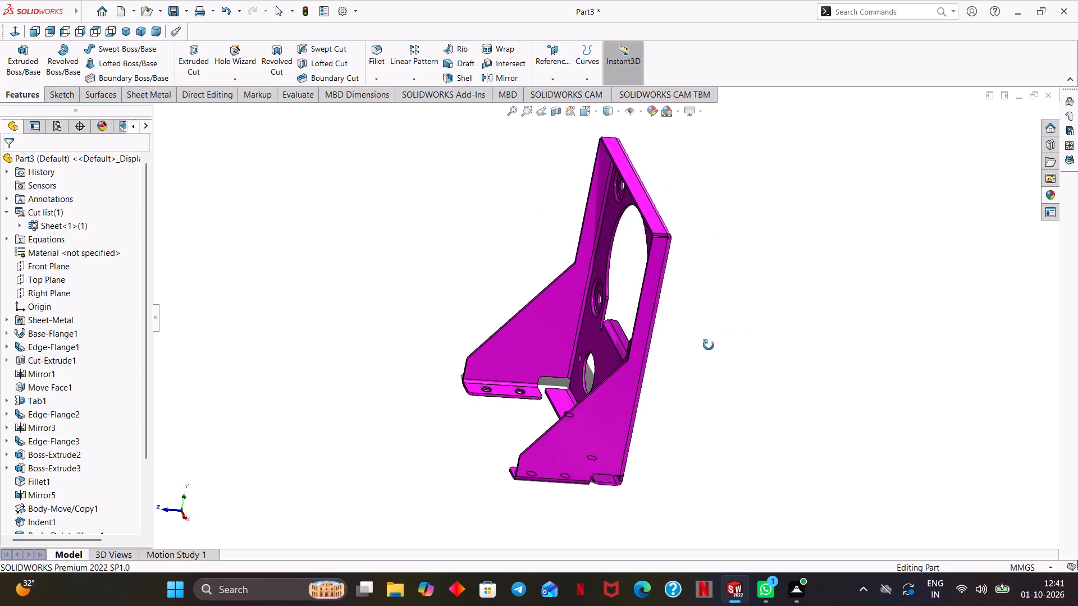
{"action": "middle_click_drag", "start_coordinate": [709, 345], "coordinate": [732, 336]}
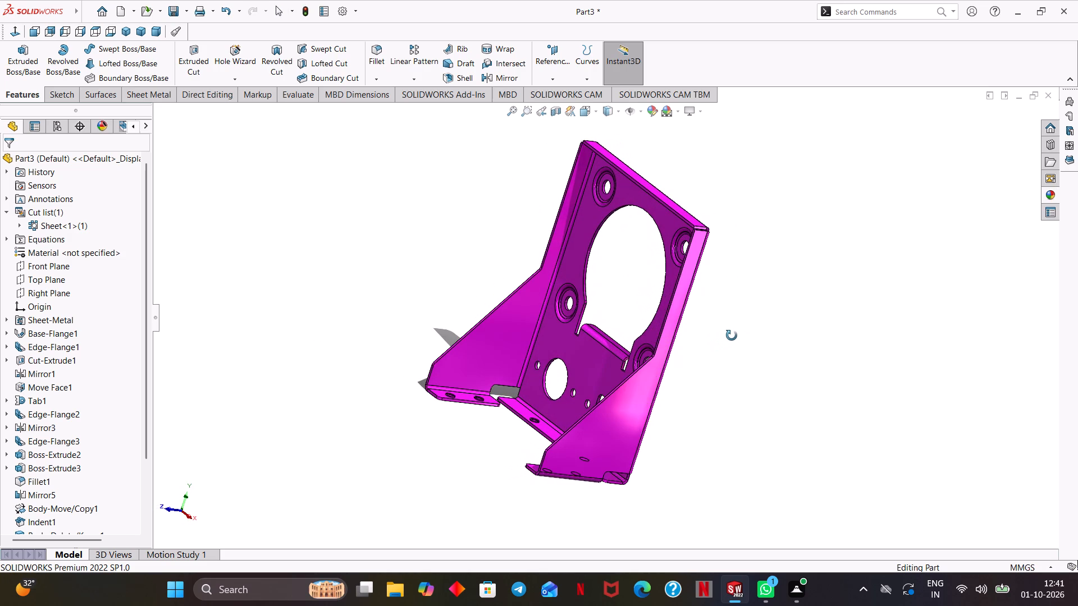
{"action": "middle_click_drag", "start_coordinate": [732, 336], "coordinate": [737, 338]}
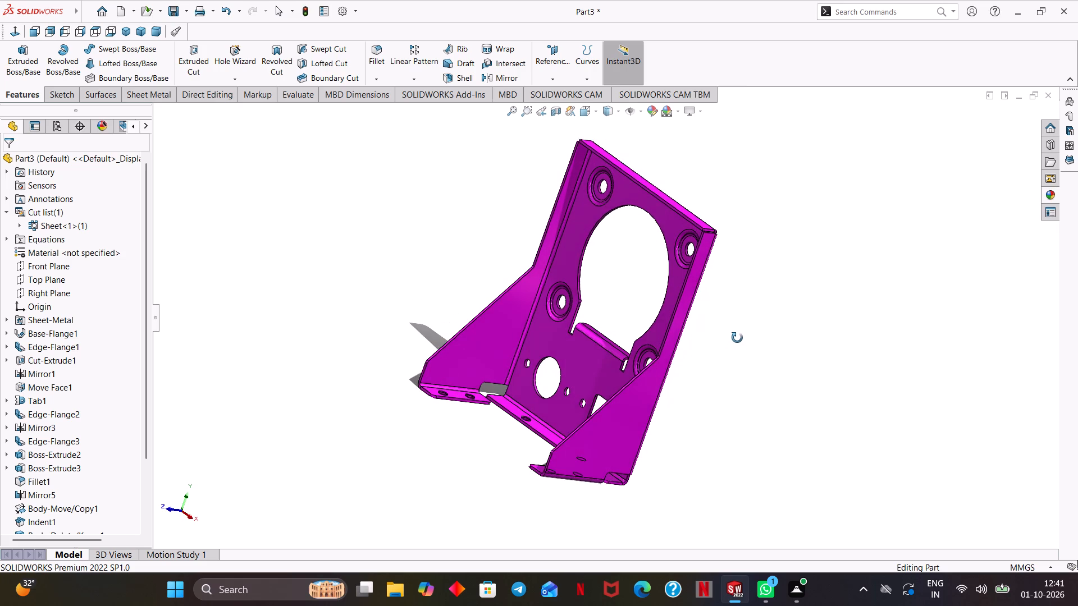
{"action": "middle_click_drag", "start_coordinate": [737, 338], "coordinate": [730, 339]}
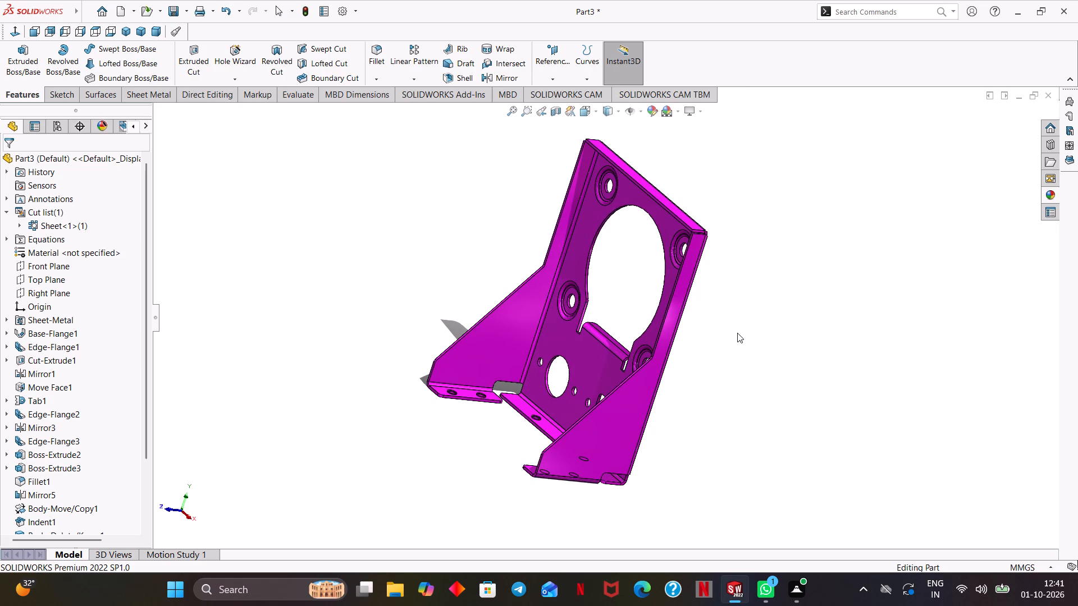
{"action": "scroll", "coordinate": [734, 333], "scroll_direction": "up", "scroll_amount": 1}
{"action": "scroll", "coordinate": [733, 333], "scroll_direction": "down", "scroll_amount": 1}
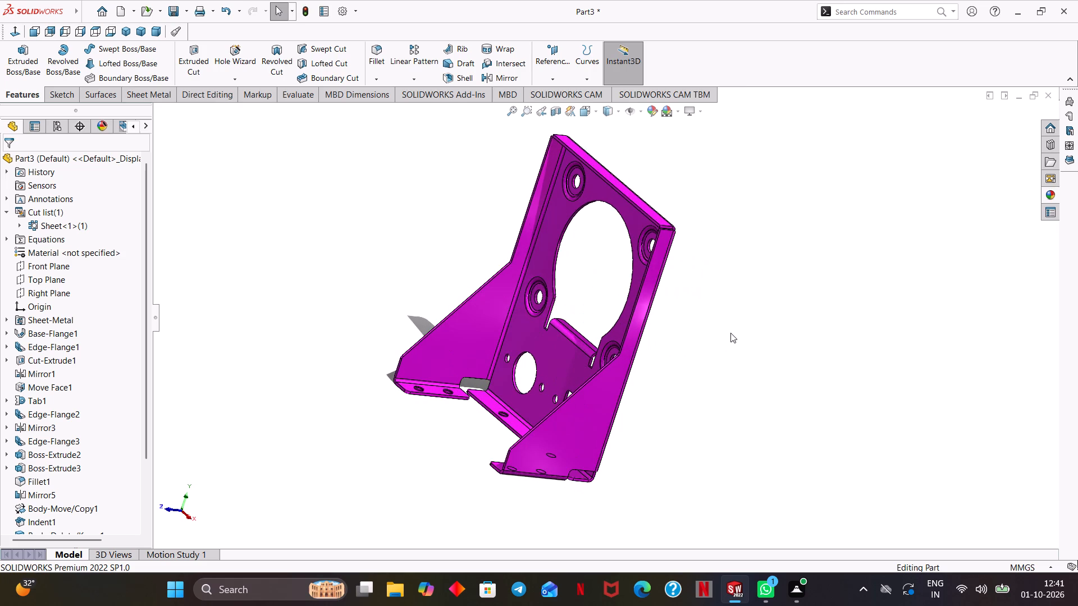
{"action": "scroll", "coordinate": [730, 333], "scroll_direction": "down", "scroll_amount": 1}
Examine the enlarged bracket and its shadow from the front, side, back and above.
{"action": "middle_click_drag", "start_coordinate": [728, 334], "coordinate": [768, 331]}
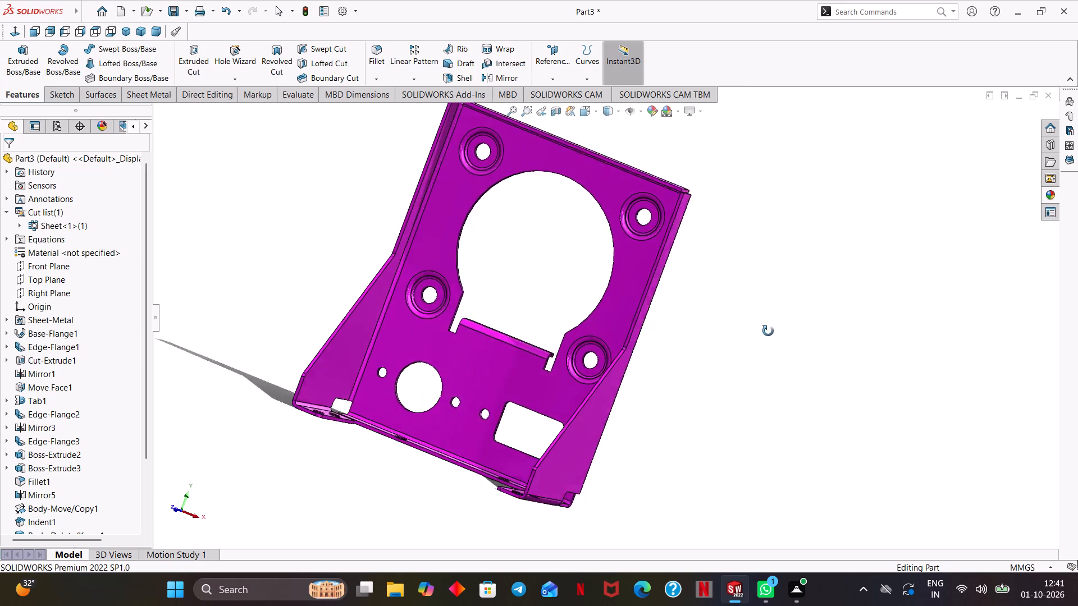
{"action": "middle_click_drag", "start_coordinate": [768, 331], "coordinate": [727, 351]}
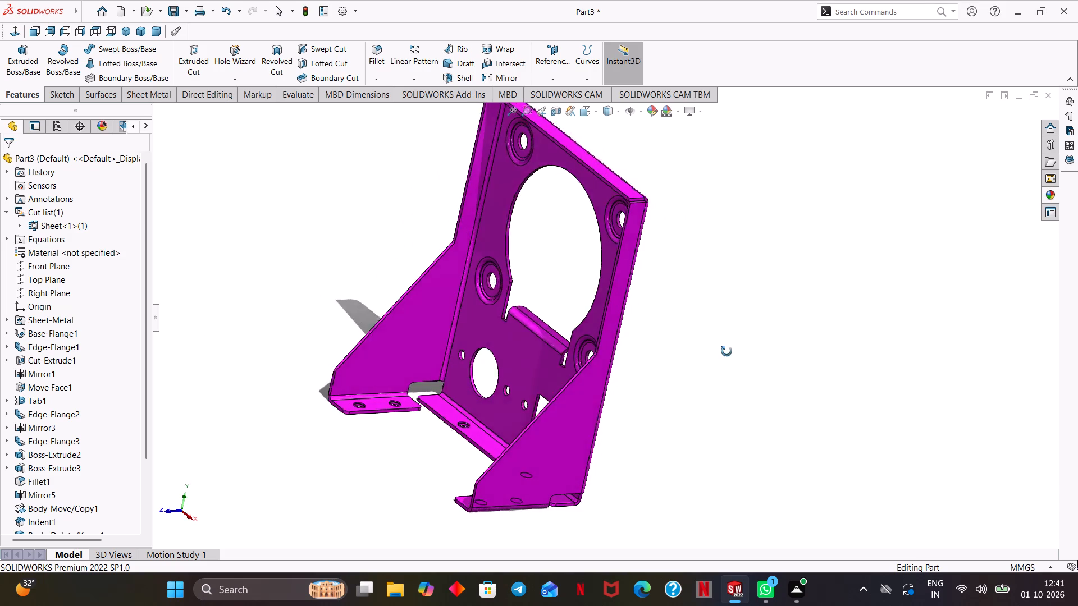
{"action": "middle_click_drag", "start_coordinate": [727, 351], "coordinate": [698, 304]}
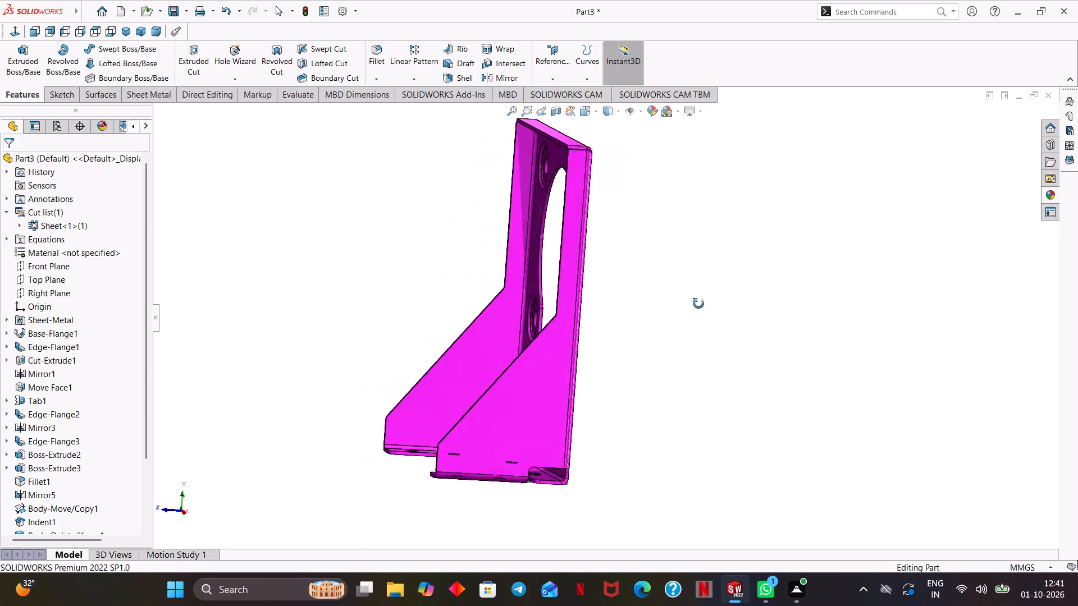
{"action": "middle_click_drag", "start_coordinate": [698, 304], "coordinate": [656, 371]}
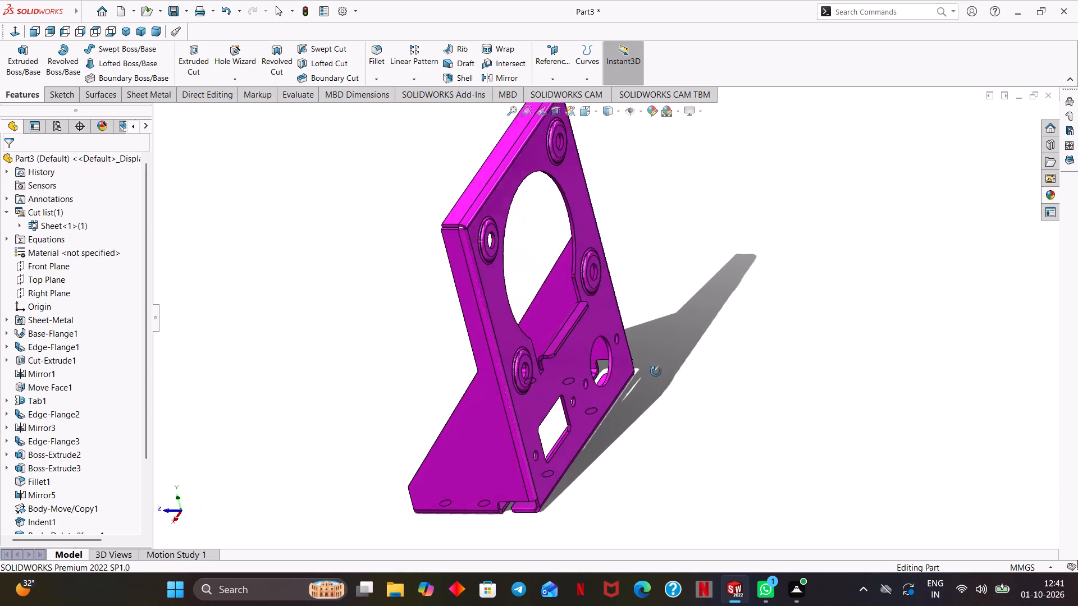
{"action": "middle_click_drag", "start_coordinate": [656, 371], "coordinate": [666, 333]}
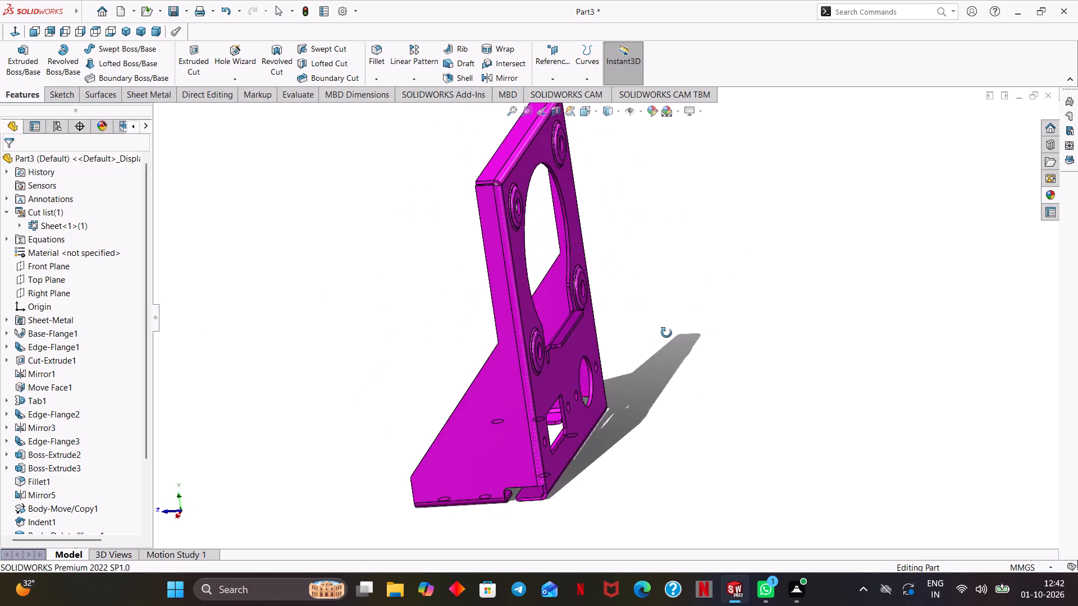
{"action": "middle_click_drag", "start_coordinate": [666, 333], "coordinate": [739, 332]}
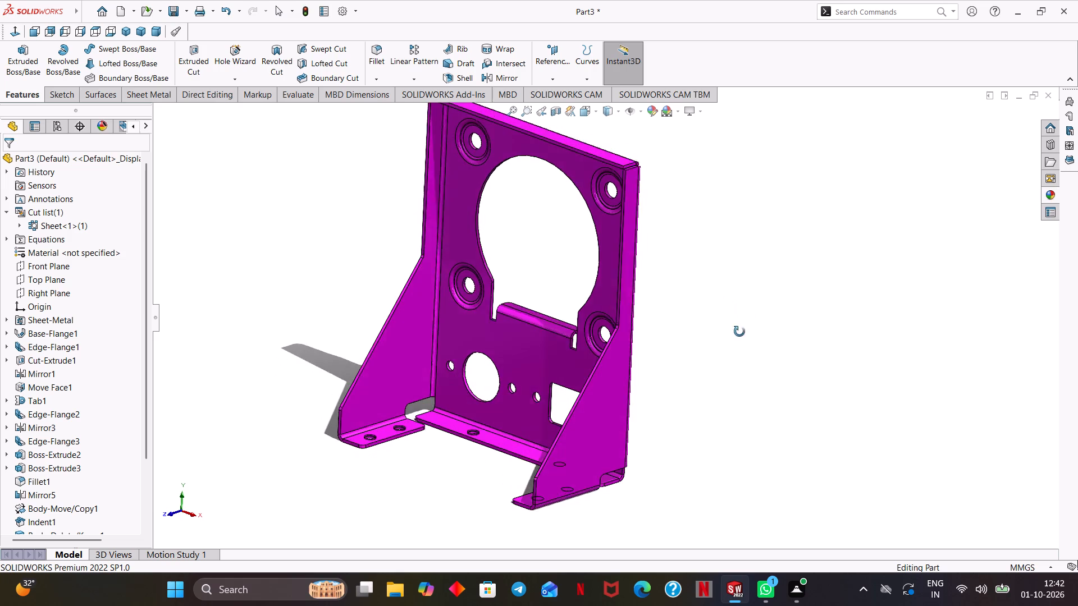
{"action": "middle_click_drag", "start_coordinate": [739, 332], "coordinate": [745, 370]}
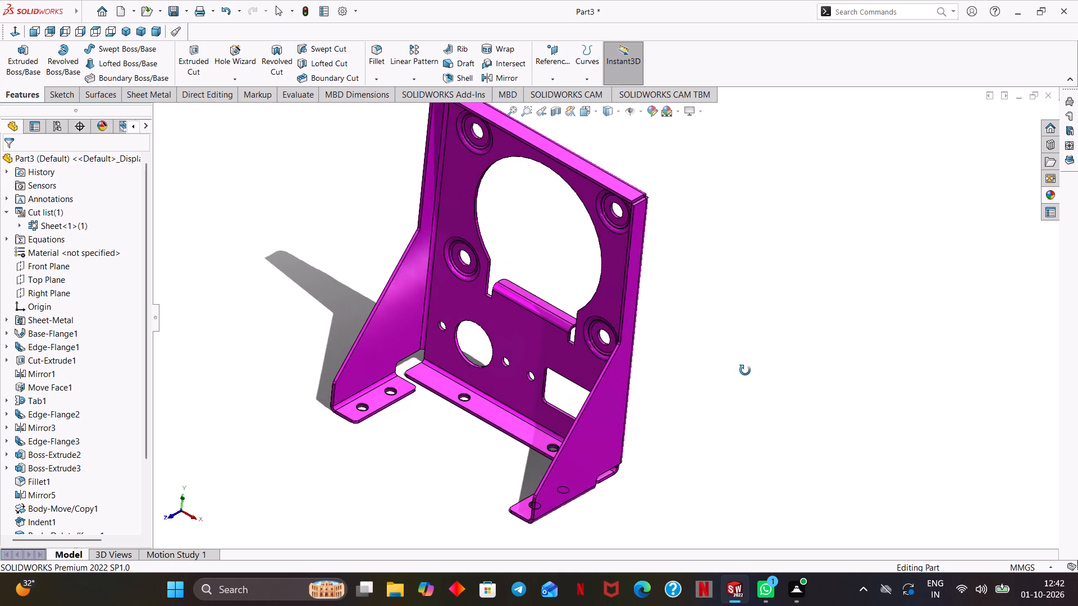
{"action": "middle_click_drag", "start_coordinate": [745, 370], "coordinate": [748, 369]}
{"action": "middle_click_drag", "start_coordinate": [691, 373], "coordinate": [724, 387]}
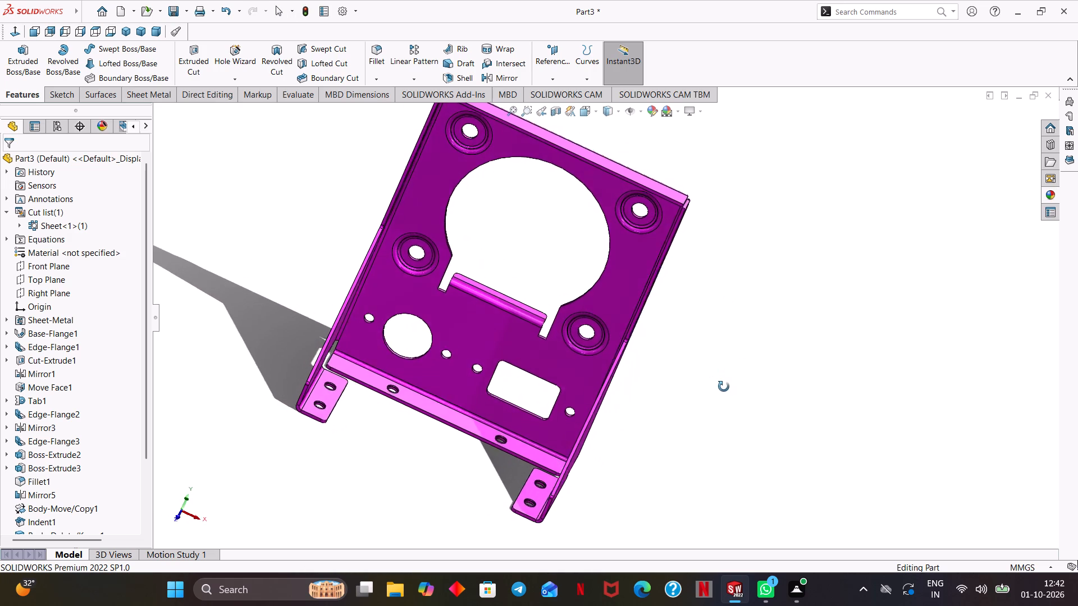
Examine the bracket from the front, back and underside, and inspect the dimpled hole beside the side flange up close.
{"action": "middle_click_drag", "start_coordinate": [724, 387], "coordinate": [674, 352]}
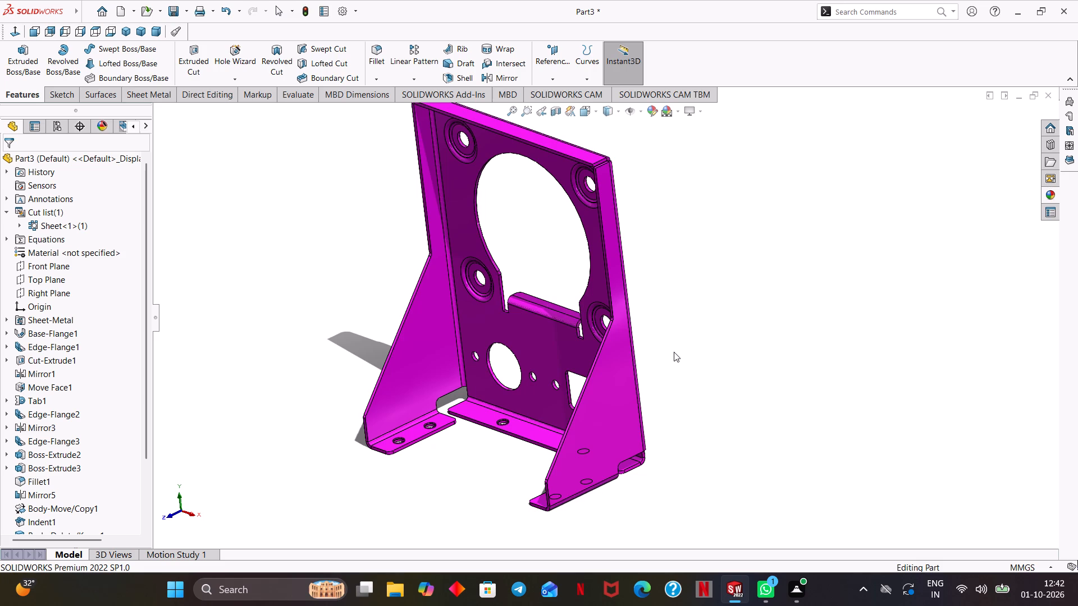
{"action": "scroll", "coordinate": [674, 352], "scroll_direction": "down", "scroll_amount": 1}
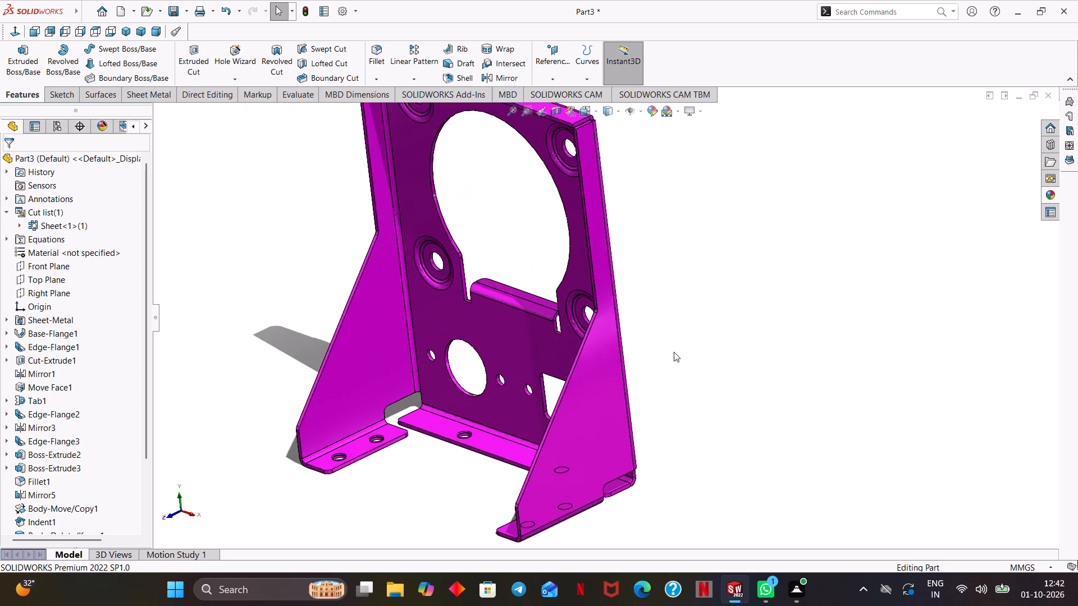
{"action": "scroll", "coordinate": [674, 352], "scroll_direction": "up", "scroll_amount": 2}
{"action": "middle_click_drag", "start_coordinate": [674, 352], "coordinate": [972, 398]}
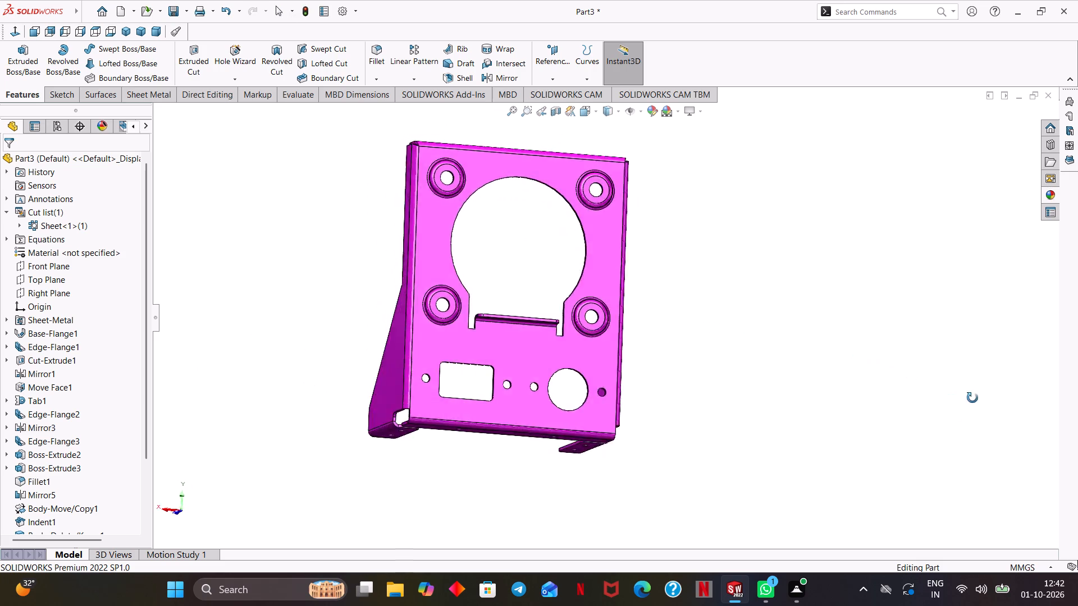
{"action": "middle_click_drag", "start_coordinate": [972, 398], "coordinate": [249, 331]}
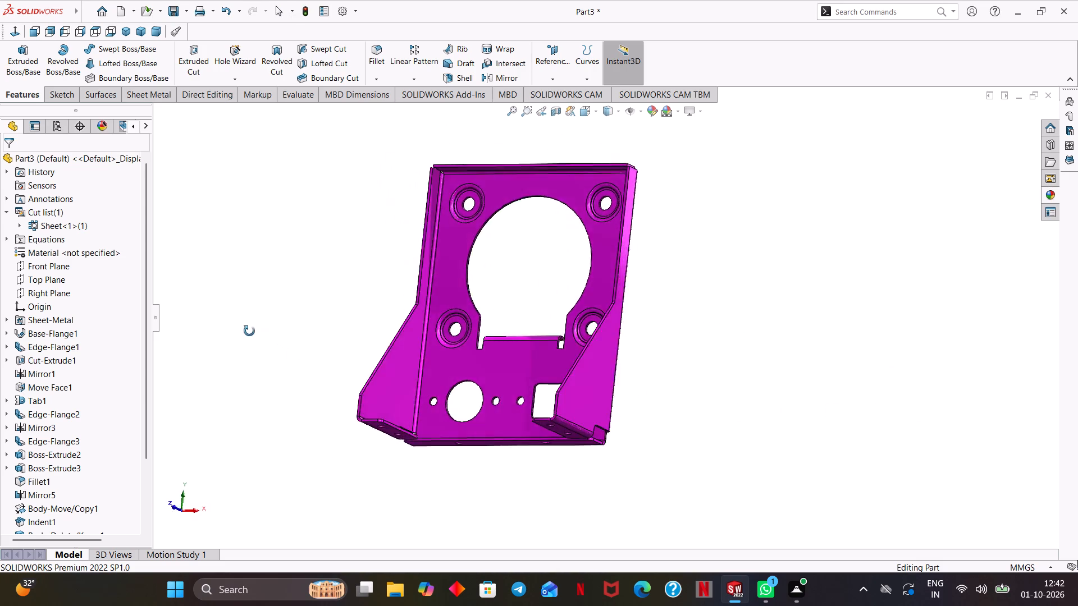
{"action": "middle_click_drag", "start_coordinate": [249, 331], "coordinate": [269, 444]}
{"action": "middle_click_drag", "start_coordinate": [686, 322], "coordinate": [657, 258]}
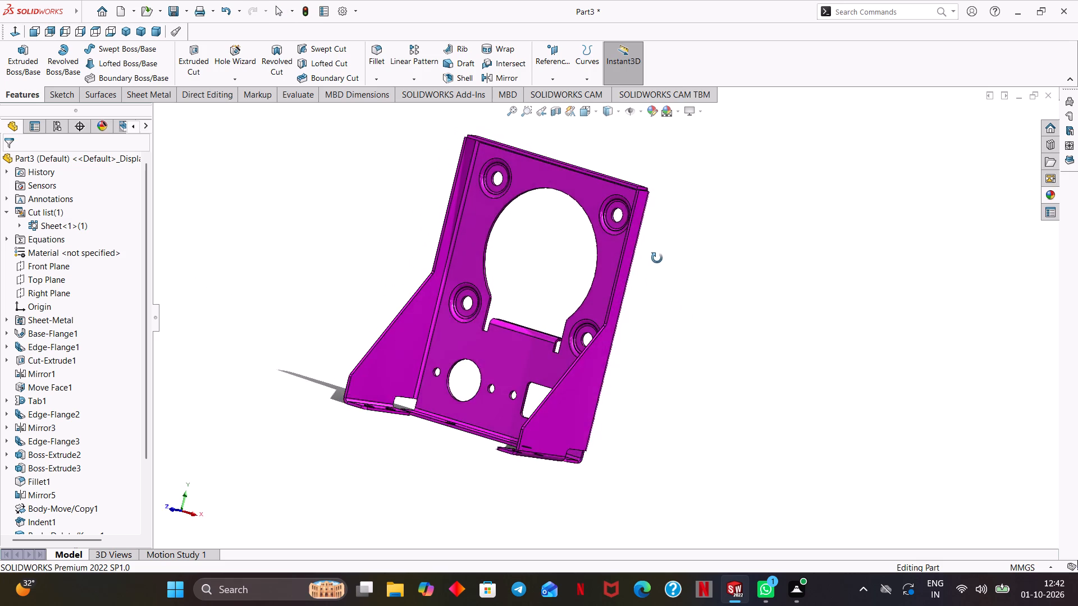
{"action": "middle_click_drag", "start_coordinate": [657, 258], "coordinate": [652, 281]}
{"action": "scroll", "coordinate": [616, 290], "scroll_direction": "down", "scroll_amount": 5}
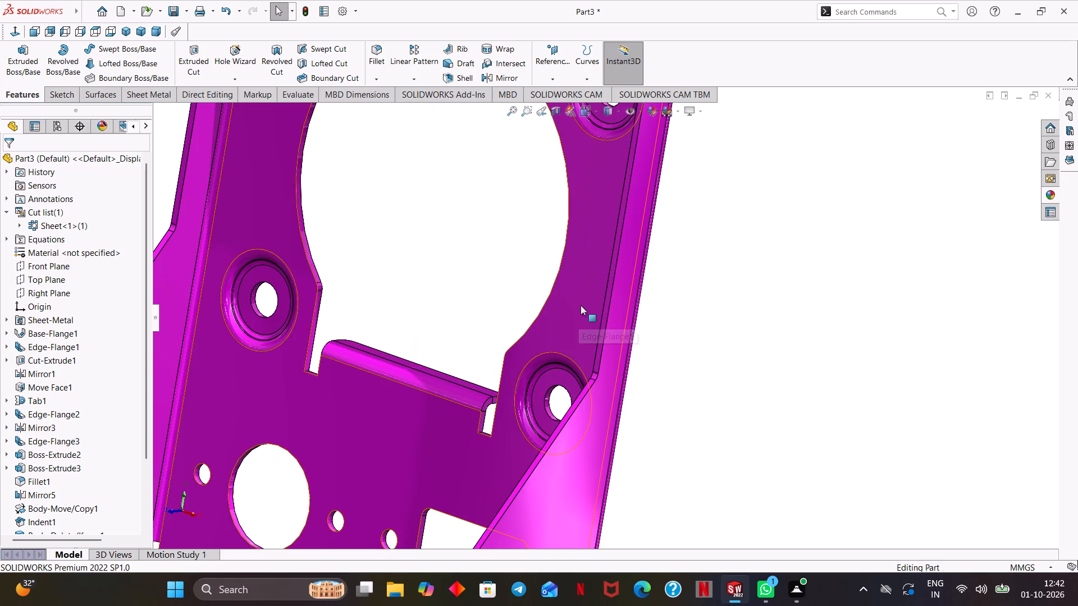
{"action": "scroll", "coordinate": [592, 295], "scroll_direction": "down", "scroll_amount": 4}
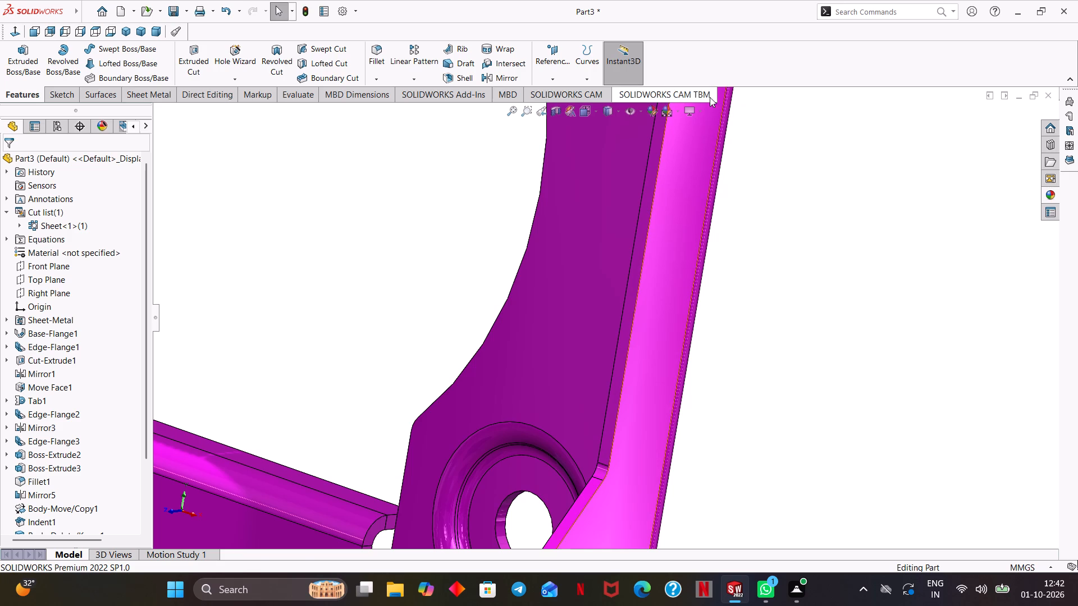
Turn off shadows in shaded mode for the bracket display.
{"action": "left_click", "coordinate": [702, 112]}
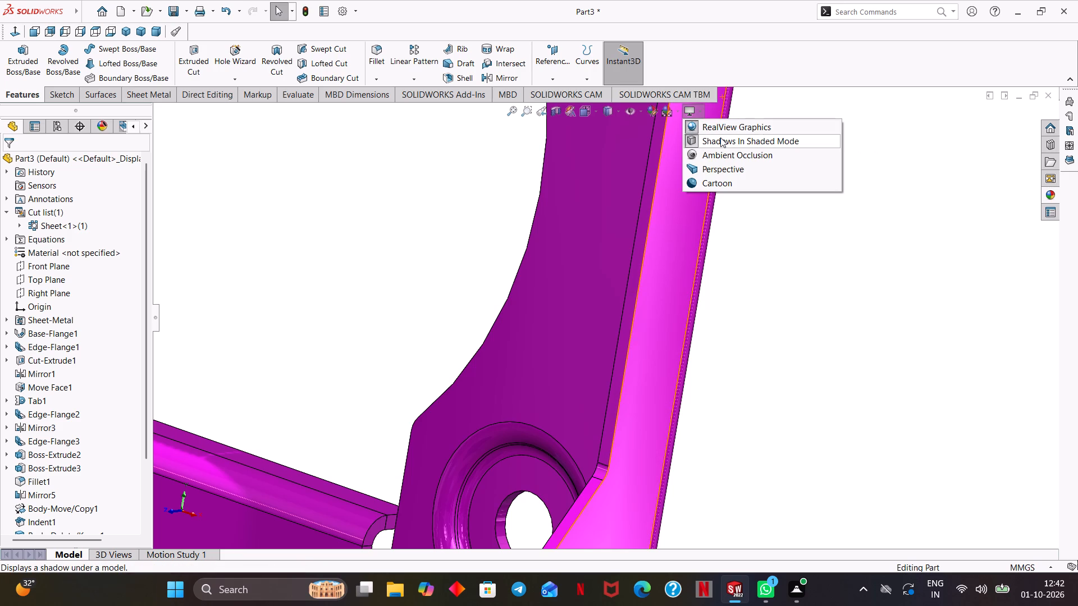
{"action": "left_click", "coordinate": [720, 137]}
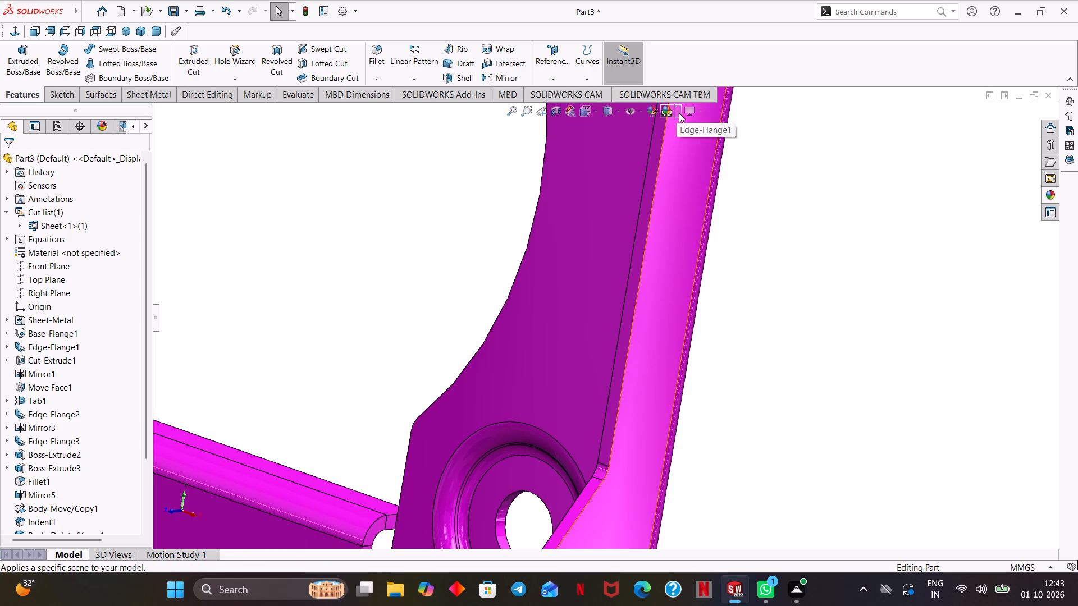
{"action": "left_click", "coordinate": [679, 113]}
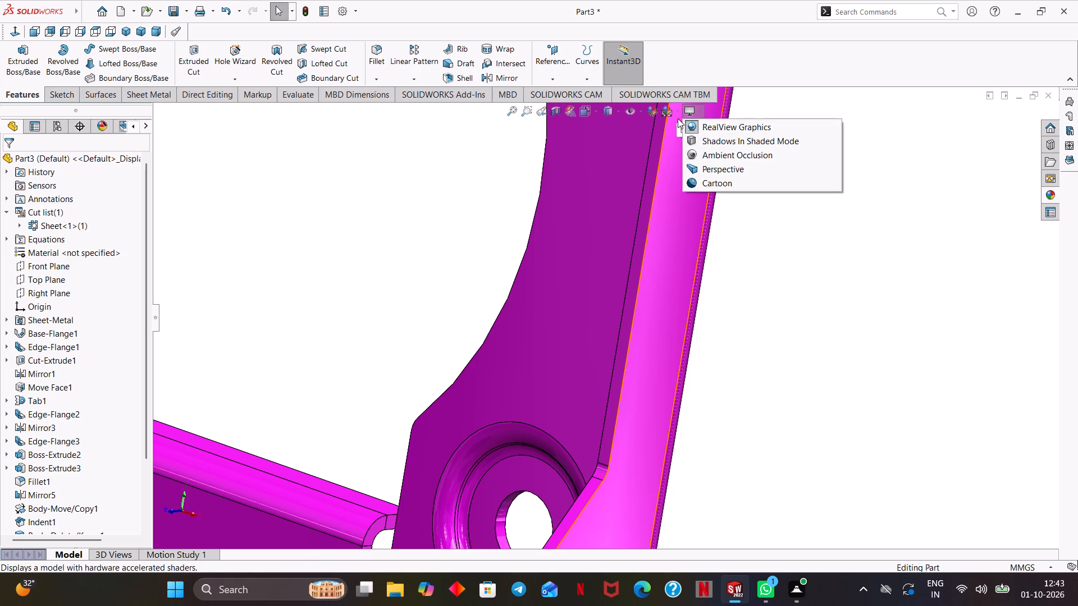
{"action": "left_click", "coordinate": [682, 138]}
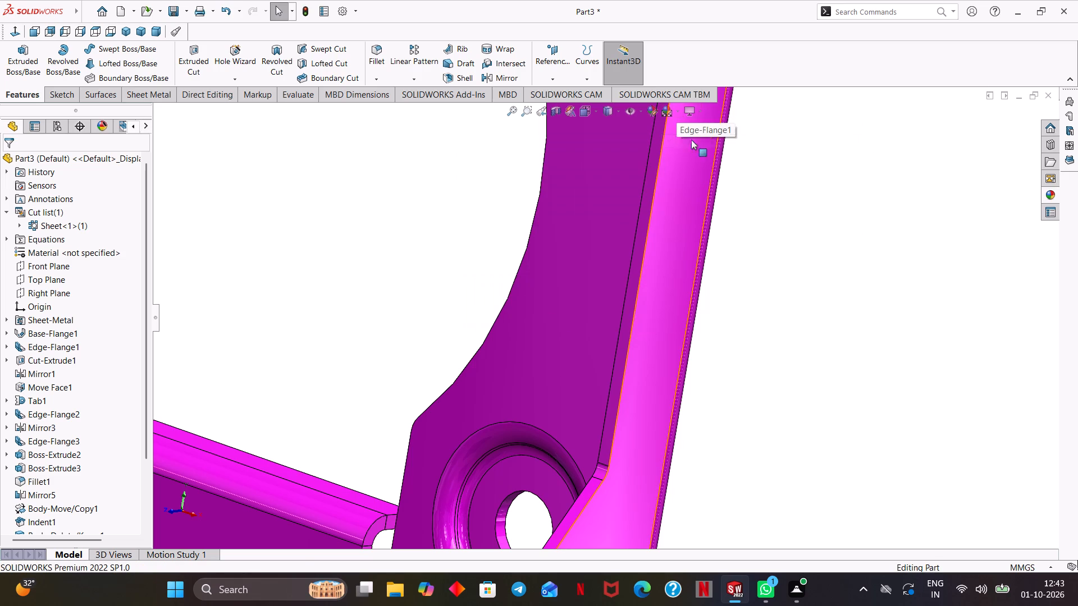
{"action": "left_click", "coordinate": [679, 112]}
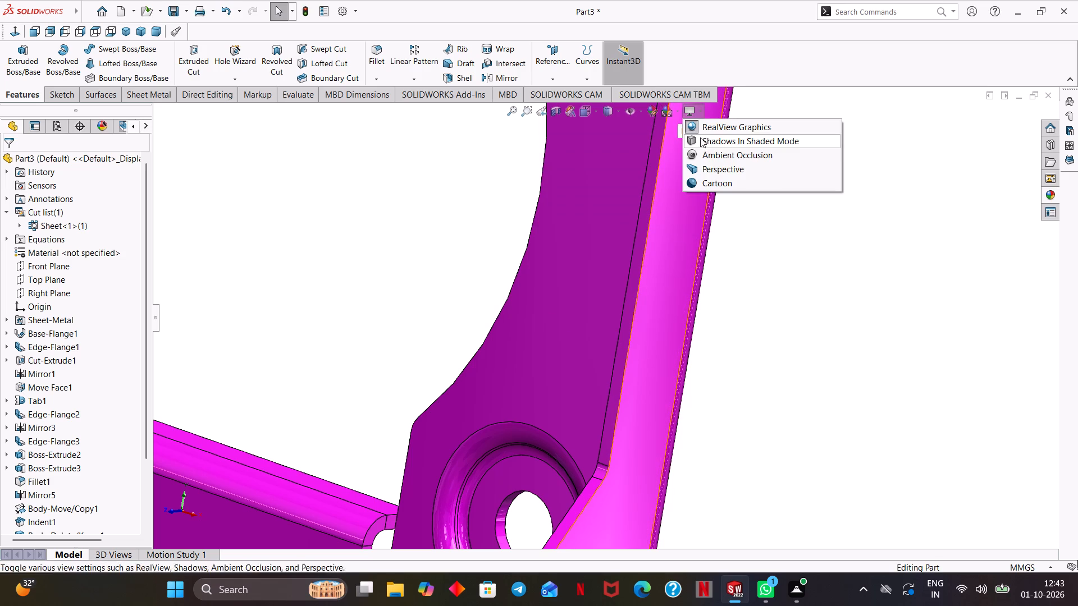
{"action": "left_click", "coordinate": [814, 210]}
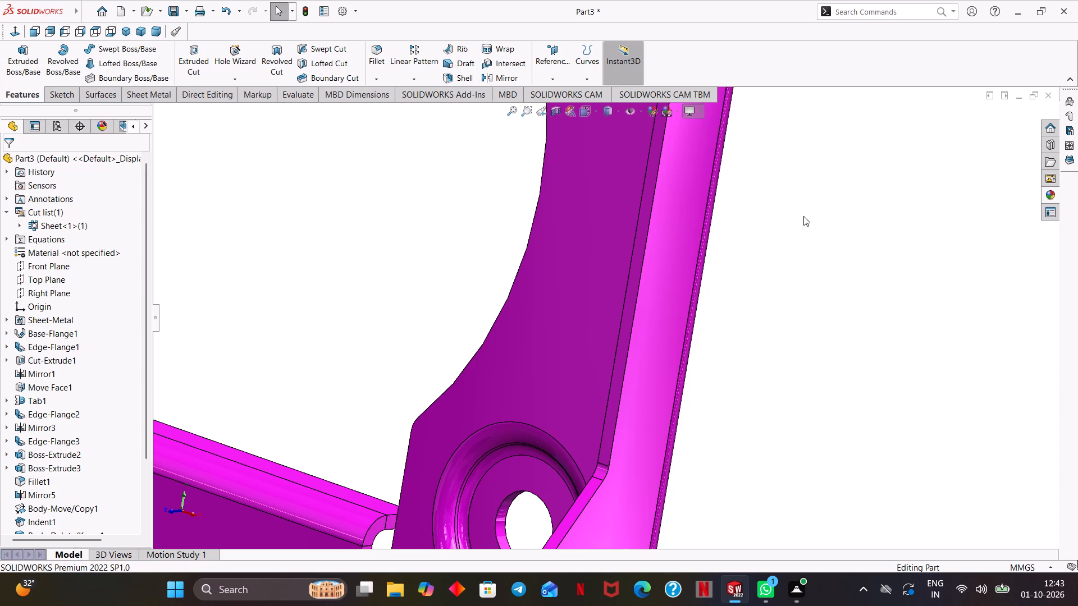
Examine the whole bracket without its shadow from raised front angles at several magnifications.
{"action": "scroll", "coordinate": [803, 216], "scroll_direction": "up", "scroll_amount": 8}
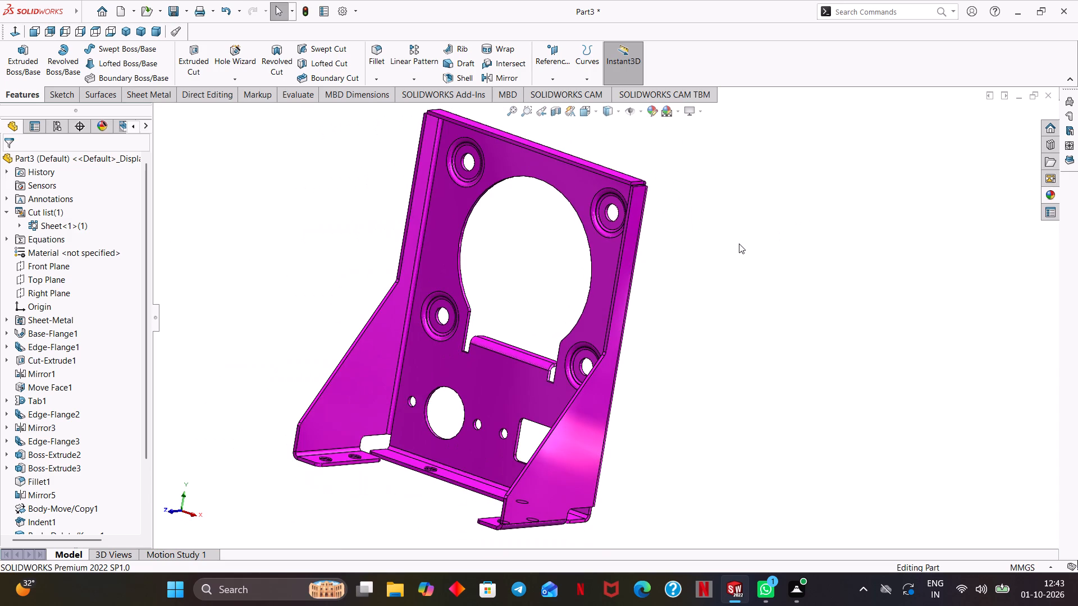
{"action": "middle_click_drag", "start_coordinate": [728, 267], "coordinate": [727, 336]}
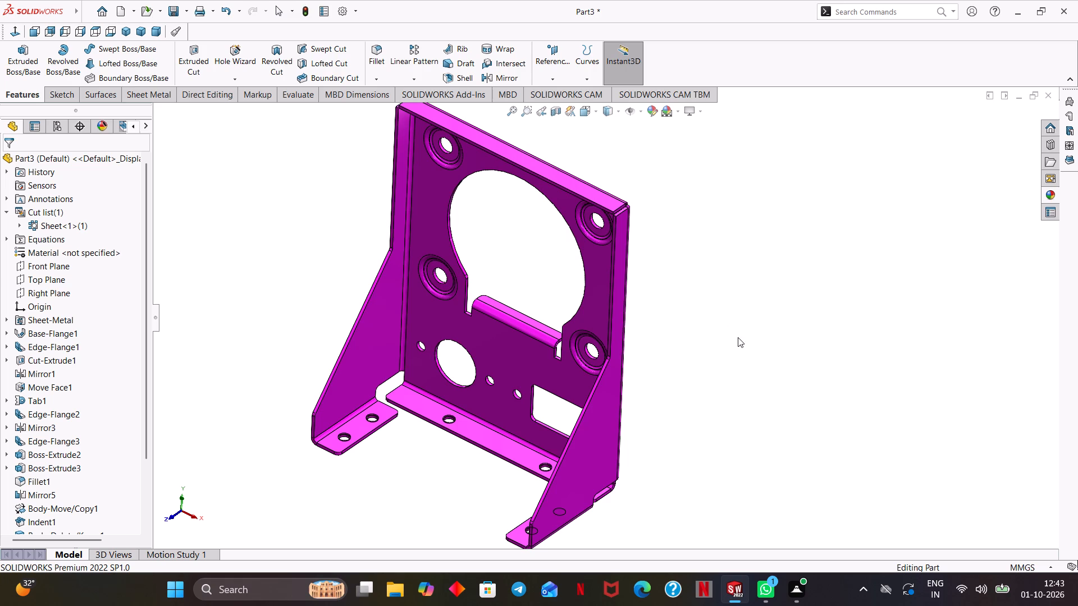
{"action": "scroll", "coordinate": [697, 330], "scroll_direction": "up", "scroll_amount": 1}
{"action": "scroll", "coordinate": [697, 330], "scroll_direction": "down", "scroll_amount": 2}
{"action": "scroll", "coordinate": [697, 330], "scroll_direction": "up", "scroll_amount": 2}
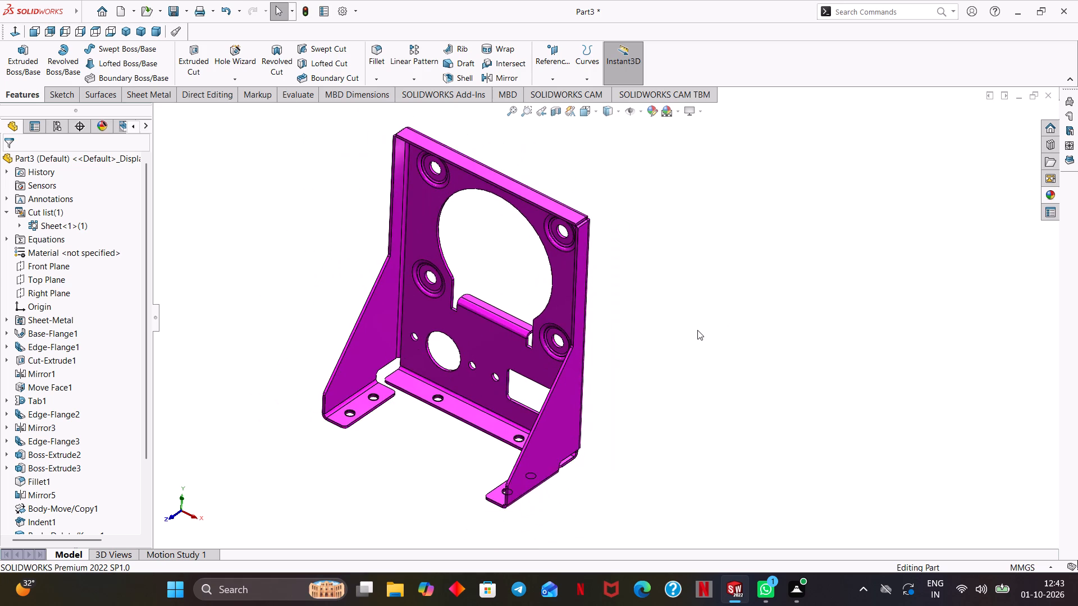
{"action": "middle_click_drag", "start_coordinate": [697, 330], "coordinate": [835, 342], "text": "ctrl"}
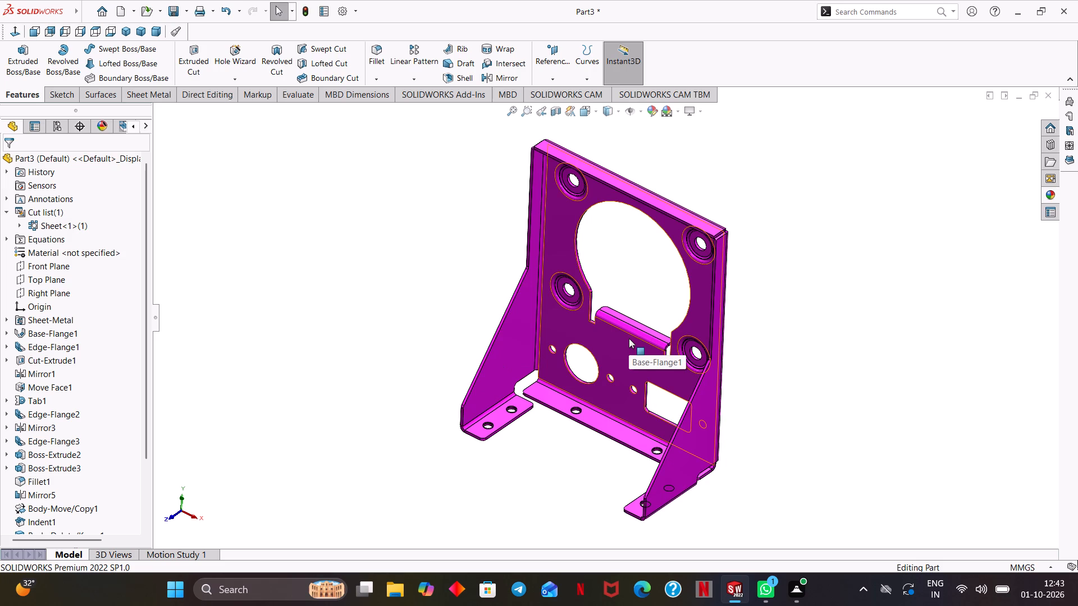
{"action": "scroll", "coordinate": [796, 359], "scroll_direction": "up", "scroll_amount": 4, "text": "ctrl"}
{"action": "scroll", "coordinate": [796, 359], "scroll_direction": "down", "scroll_amount": 2, "text": "ctrl"}
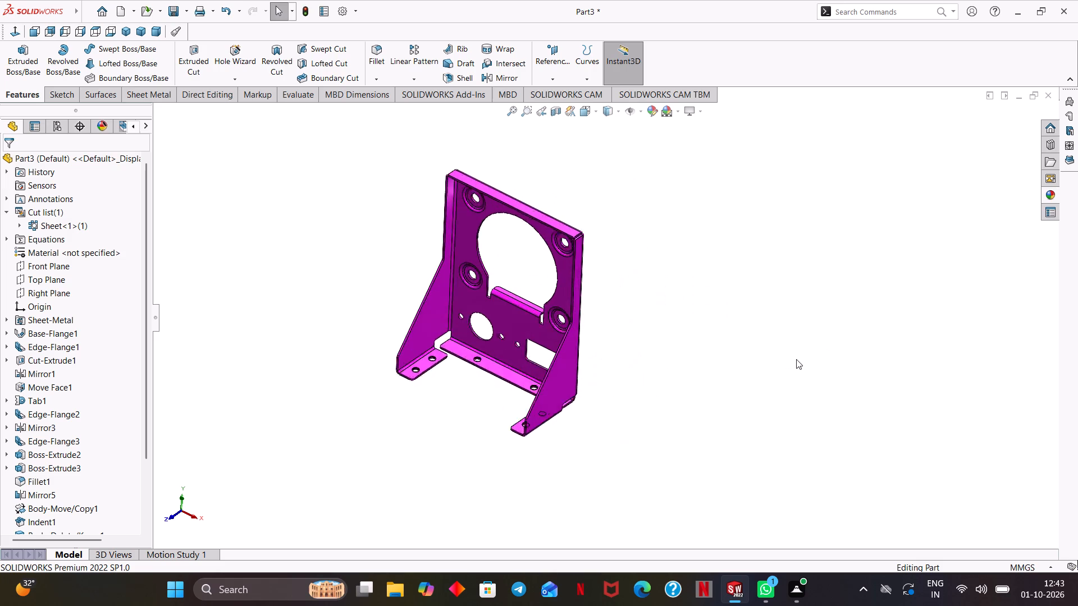
{"action": "scroll", "coordinate": [796, 359], "scroll_direction": "down", "scroll_amount": 2, "text": "ctrl"}
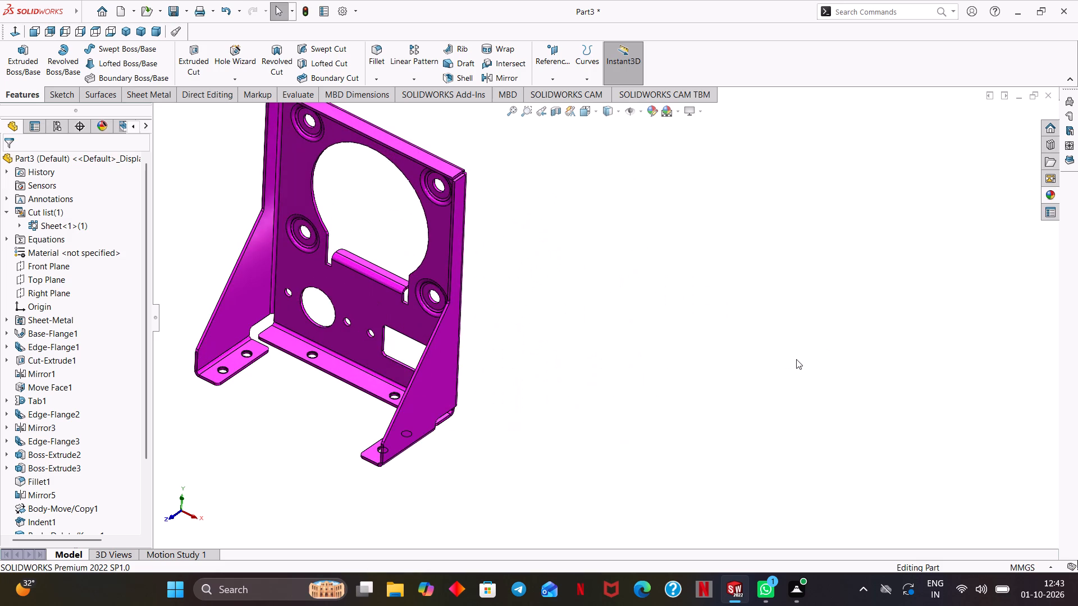
Show the bracket in isometric view and inspect its front face and side flanges up close.
{"action": "key", "text": "ctrl+7"}
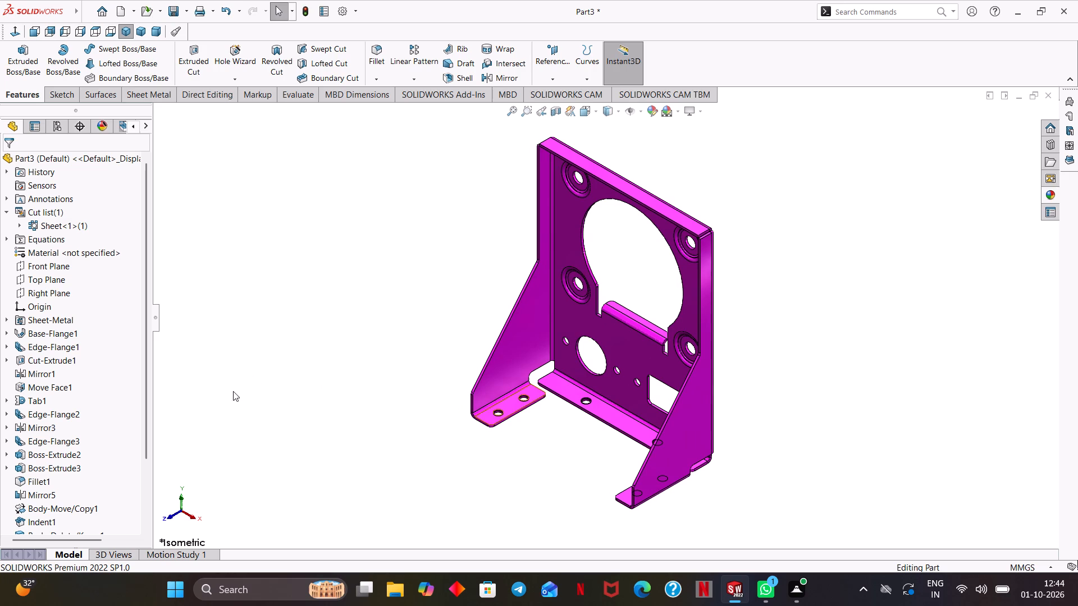
{"action": "scroll", "coordinate": [723, 324], "scroll_direction": "down", "scroll_amount": 1}
{"action": "middle_click_drag", "start_coordinate": [730, 319], "coordinate": [731, 318]}
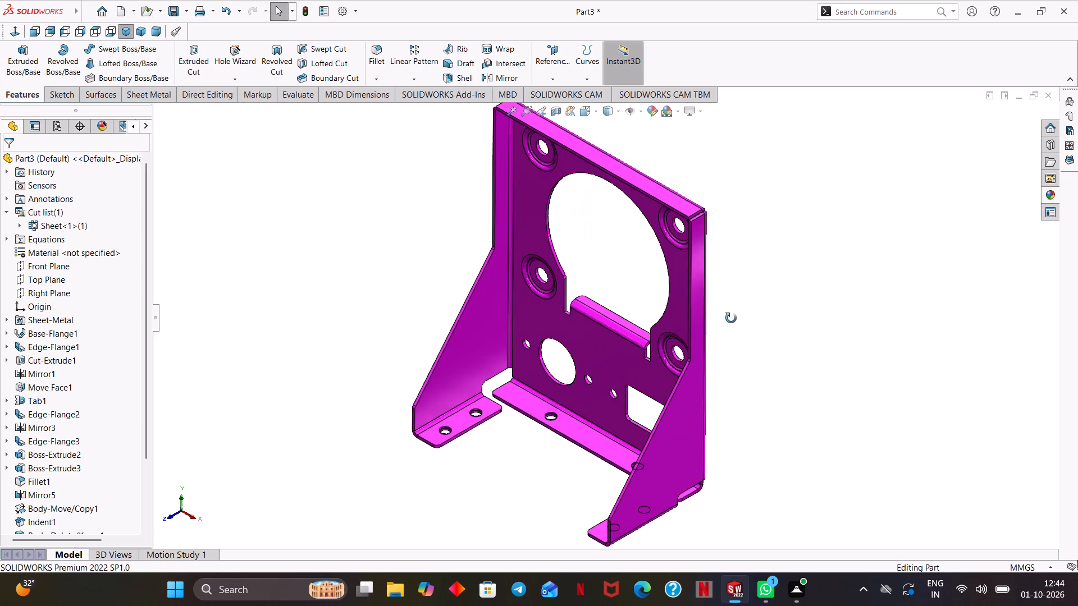
{"action": "middle_click_drag", "start_coordinate": [731, 318], "coordinate": [734, 313]}
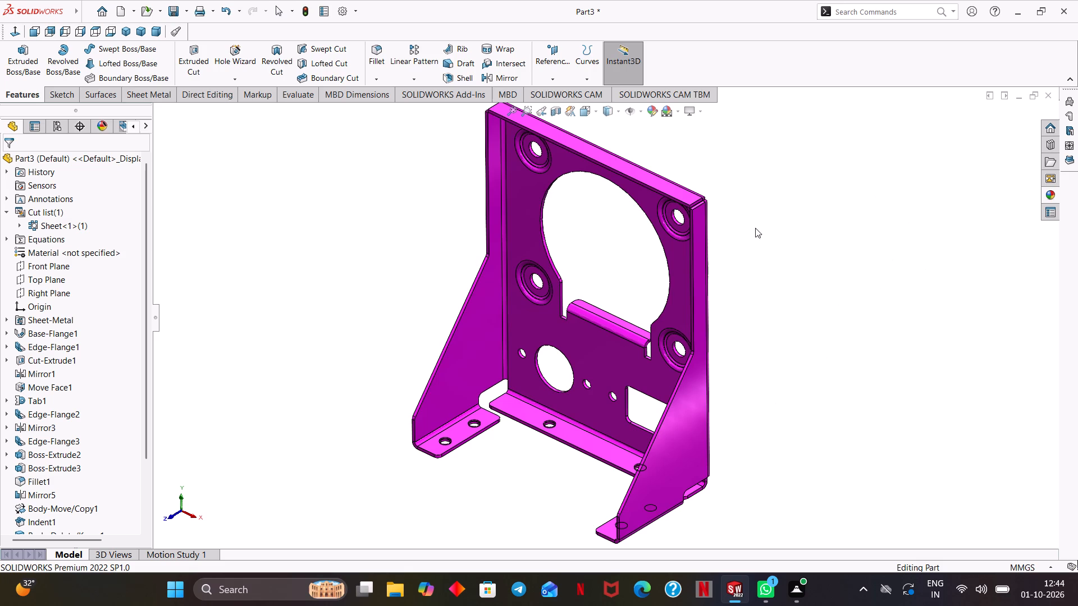
{"action": "left_click", "coordinate": [331, 52]}
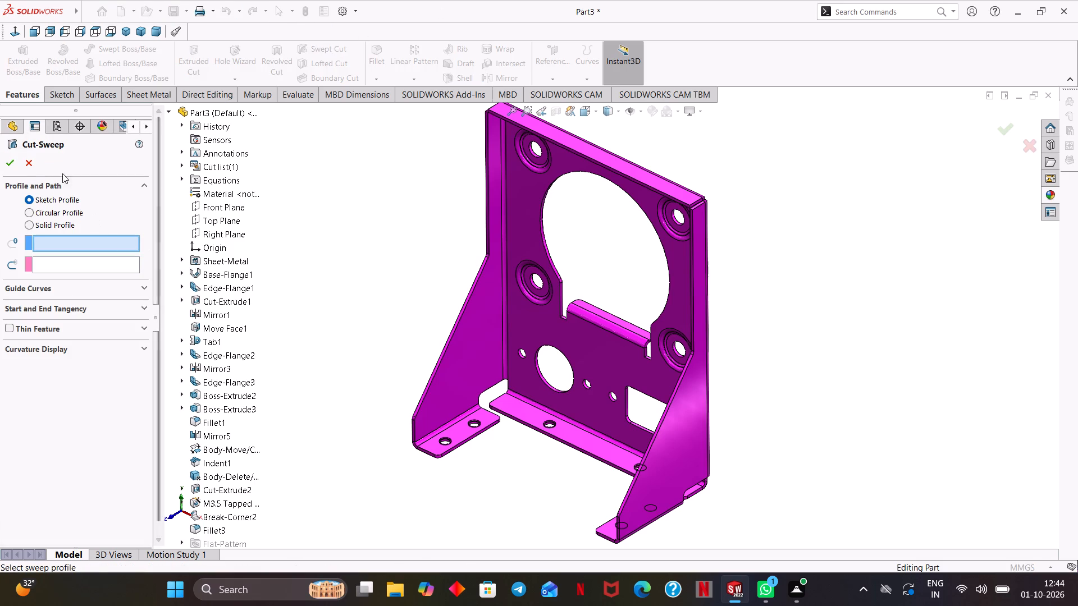
{"action": "left_click", "coordinate": [30, 164]}
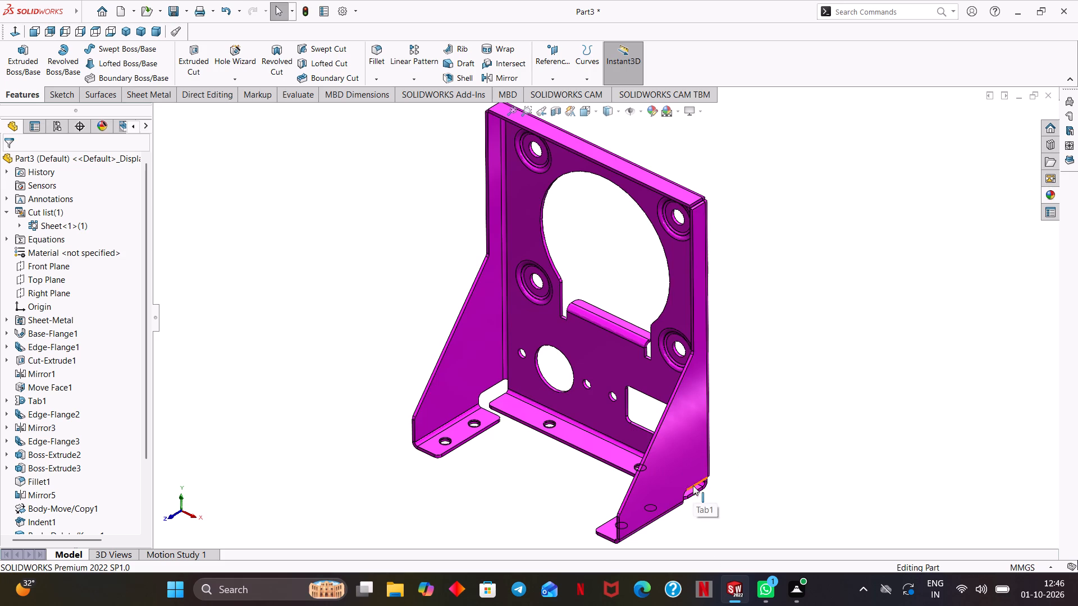
Examine the mounting tabs and corner reliefs at the bracket's base from above and below, and return to the isometric view.
{"action": "middle_click_drag", "start_coordinate": [539, 475], "coordinate": [582, 526]}
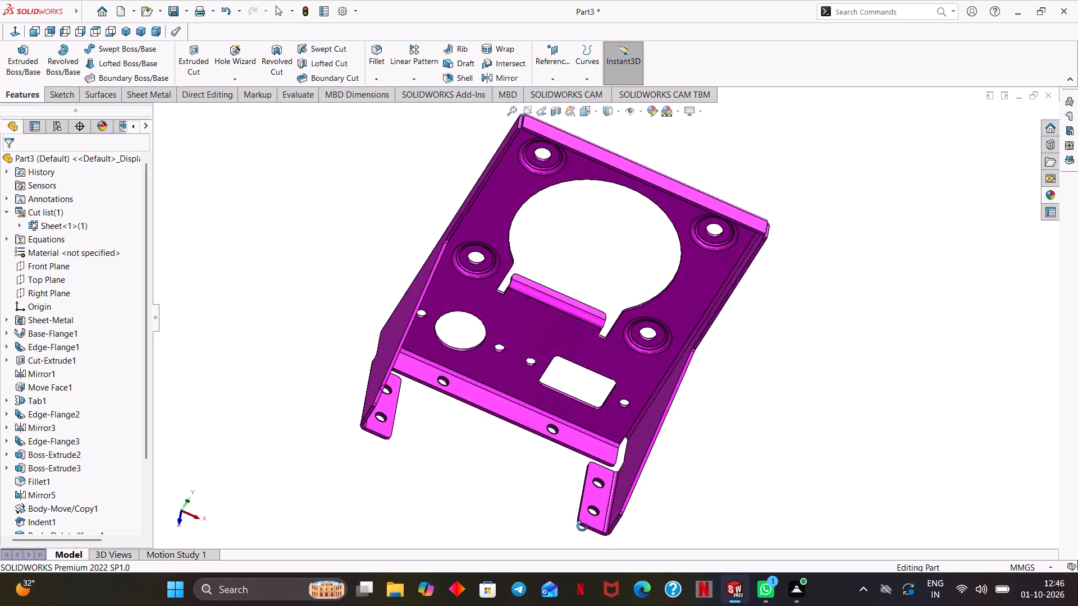
{"action": "middle_click_drag", "start_coordinate": [582, 526], "coordinate": [581, 527]}
{"action": "scroll", "coordinate": [549, 512], "scroll_direction": "down", "scroll_amount": 5}
{"action": "middle_click_drag", "start_coordinate": [567, 481], "coordinate": [580, 417]}
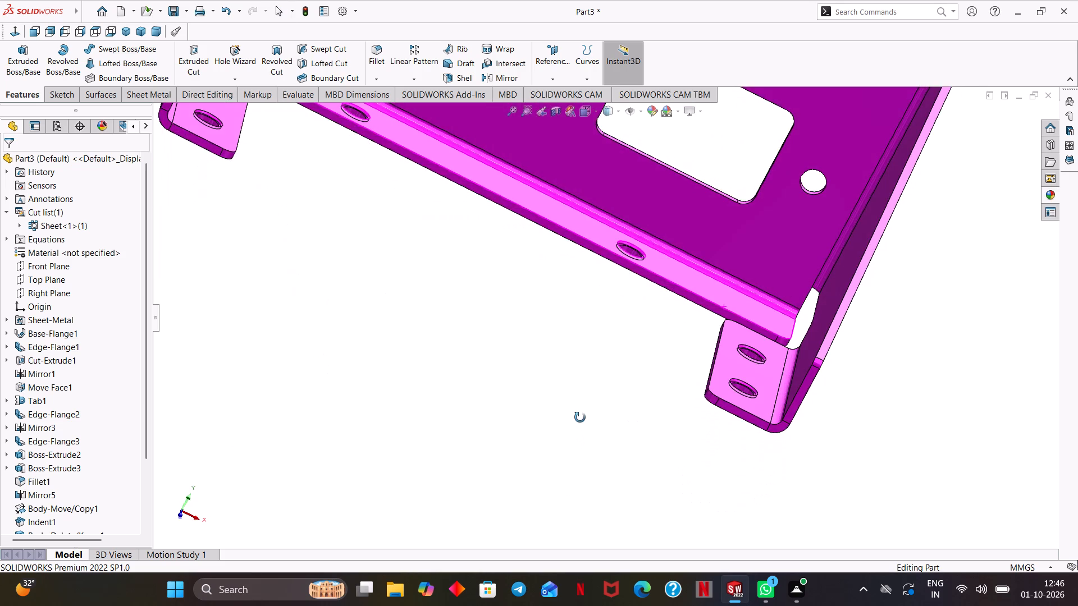
{"action": "middle_click_drag", "start_coordinate": [580, 417], "coordinate": [579, 328]}
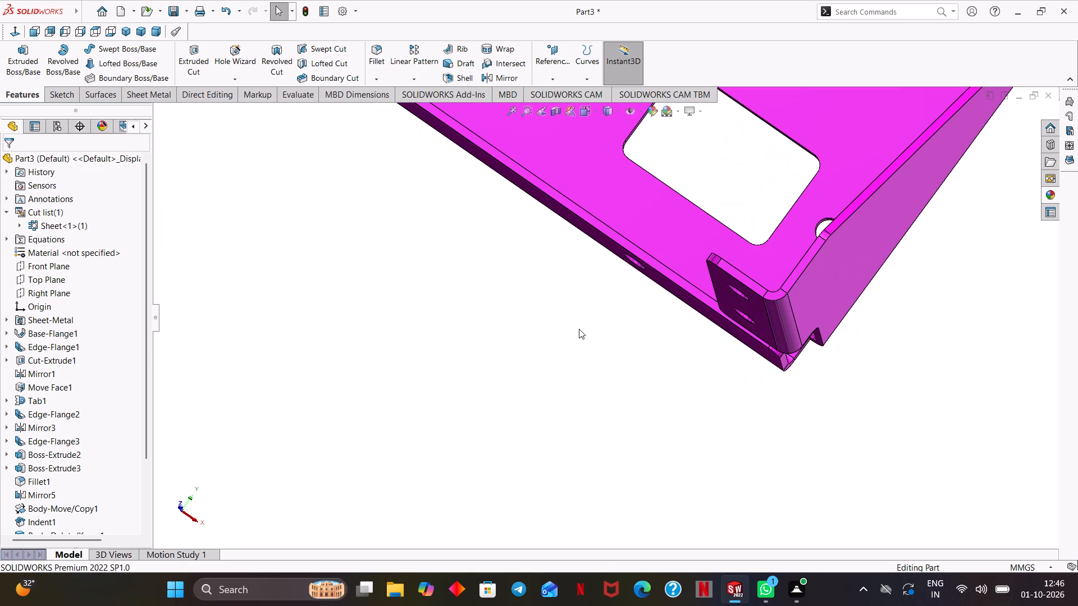
{"action": "key", "text": "ctrl+6"}
{"action": "key", "text": "ctrl+7"}
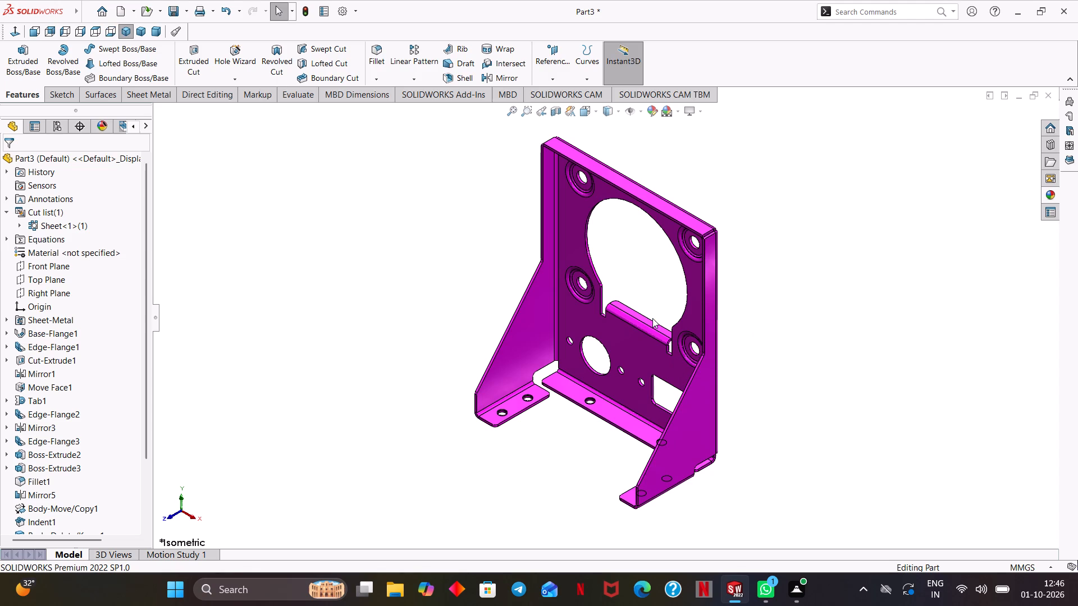
Examine the full bracket in isometric view and from a slightly turned front angle.
{"action": "scroll", "coordinate": [654, 337], "scroll_direction": "up", "scroll_amount": 2, "text": "ctrl"}
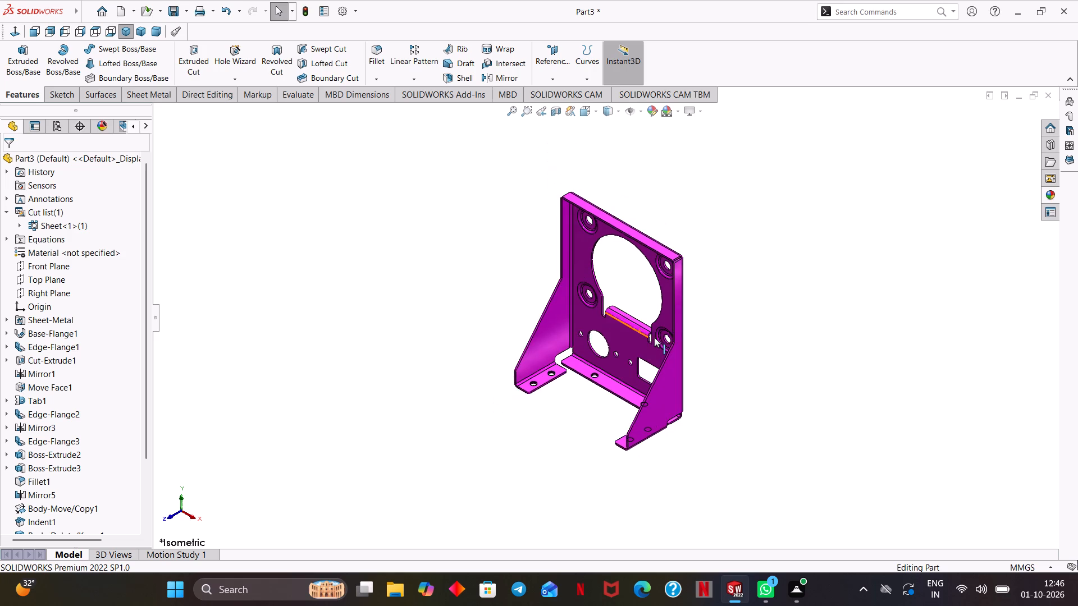
{"action": "scroll", "coordinate": [654, 337], "scroll_direction": "down", "scroll_amount": 3, "text": "ctrl"}
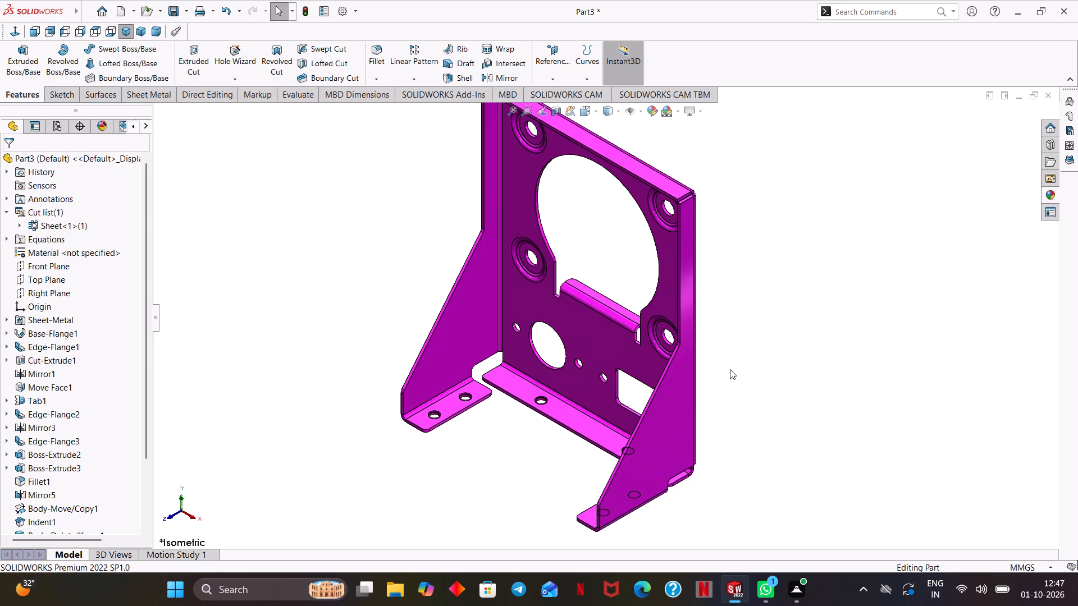
{"action": "scroll", "coordinate": [730, 369], "scroll_direction": "up", "scroll_amount": 1}
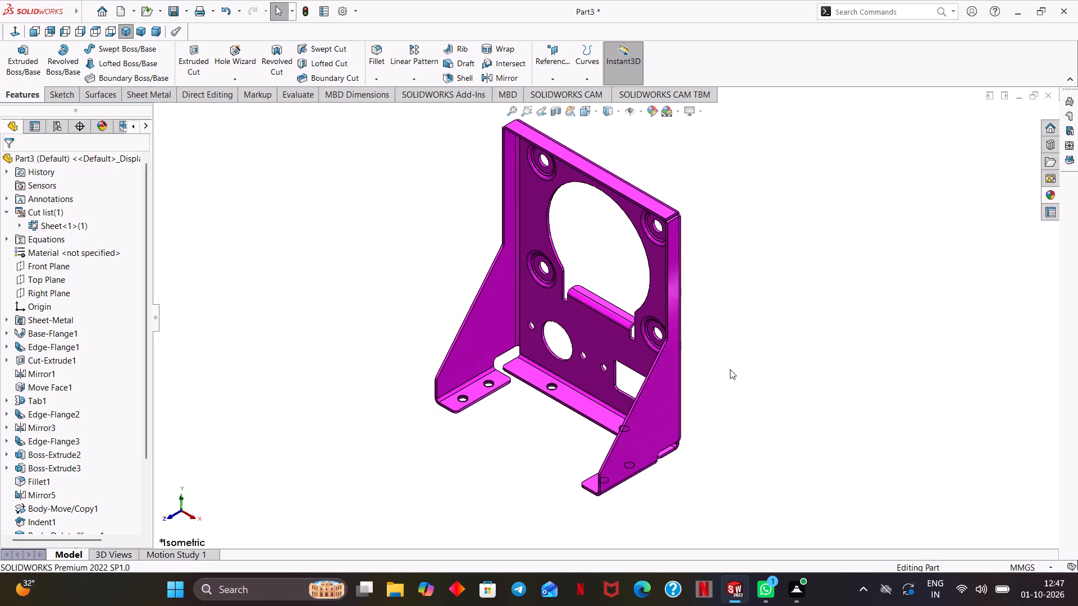
{"action": "key", "text": "ctrl+7"}
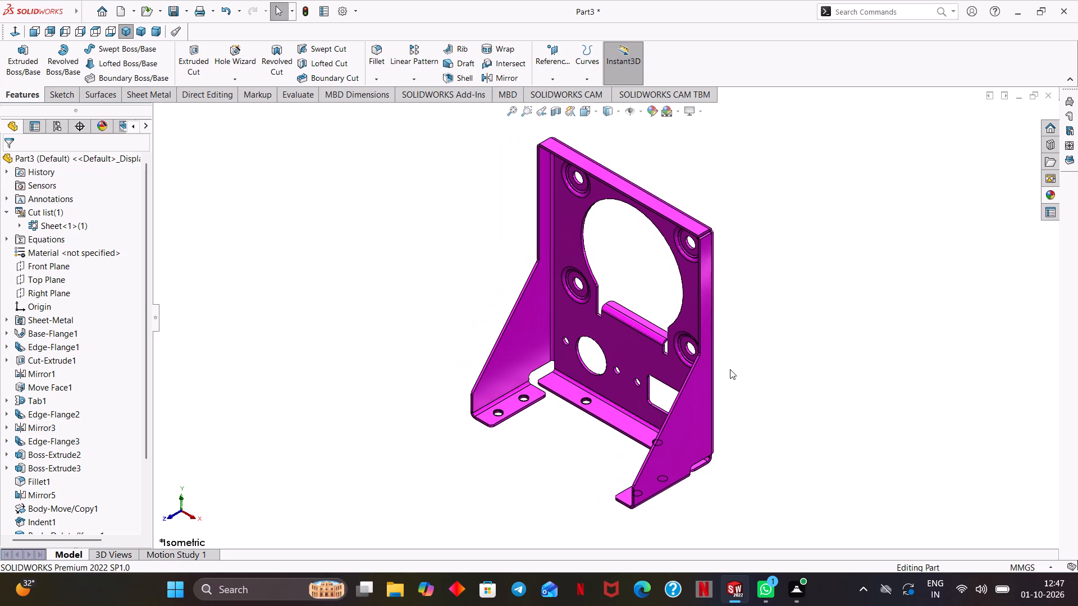
{"action": "middle_click_drag", "start_coordinate": [800, 442], "coordinate": [799, 442], "text": "ctrl"}
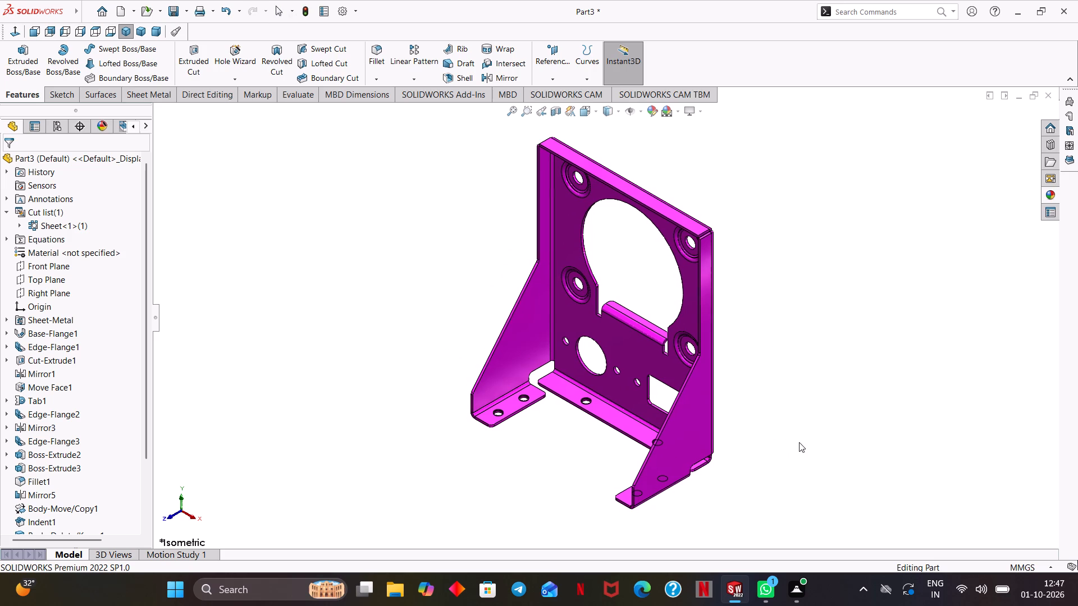
{"action": "middle_click_drag", "start_coordinate": [799, 442], "coordinate": [707, 467], "text": "ctrl"}
{"action": "middle_click_drag", "start_coordinate": [707, 467], "coordinate": [730, 453], "text": "ctrl"}
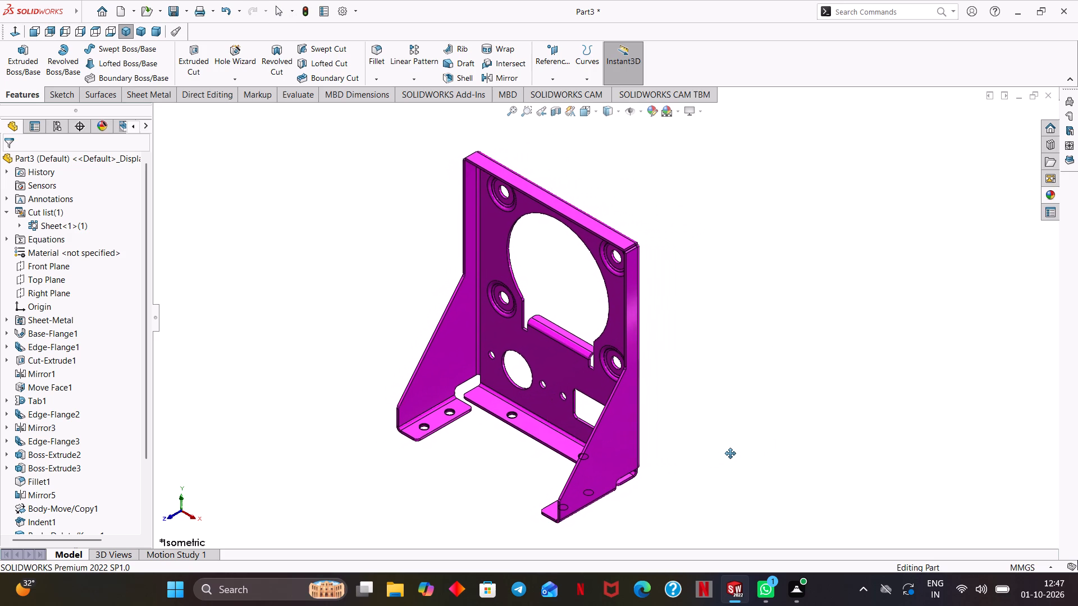
{"action": "middle_click_drag", "start_coordinate": [730, 453], "coordinate": [739, 448], "text": "ctrl"}
{"action": "middle_click_drag", "start_coordinate": [739, 448], "coordinate": [748, 428]}
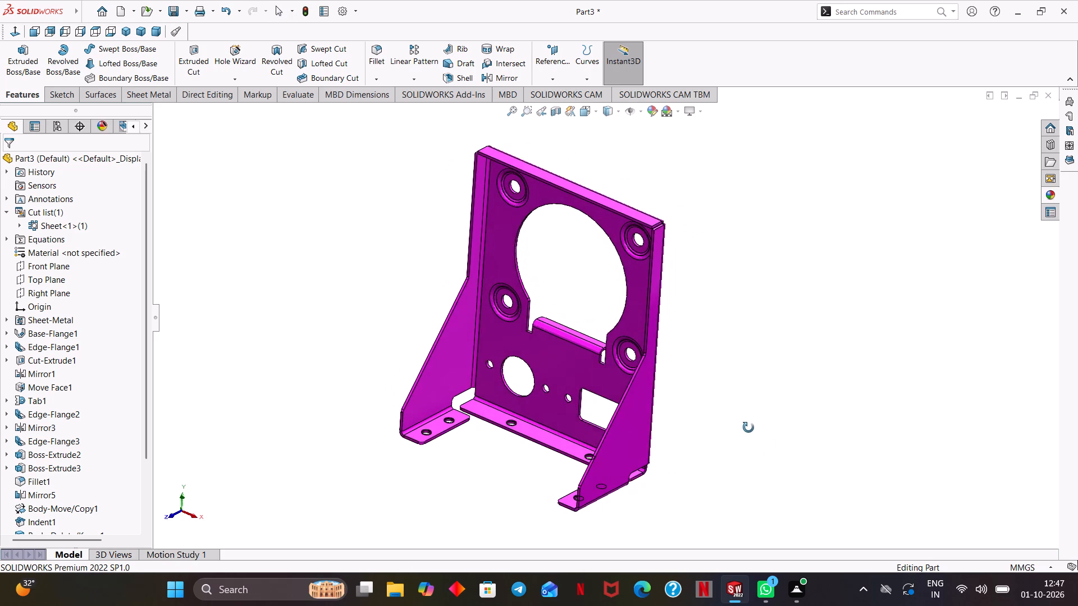
Examine the whole bracket from the front, the side and several turned three-quarter angles.
{"action": "middle_click_drag", "start_coordinate": [748, 428], "coordinate": [741, 402]}
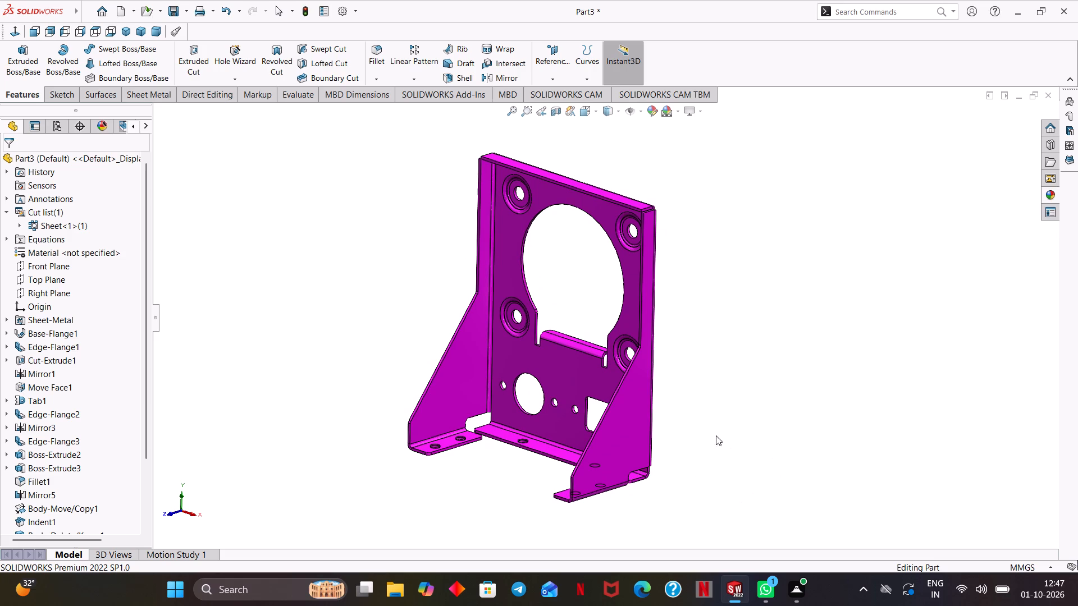
{"action": "middle_click_drag", "start_coordinate": [743, 417], "coordinate": [695, 429], "text": "ctrl"}
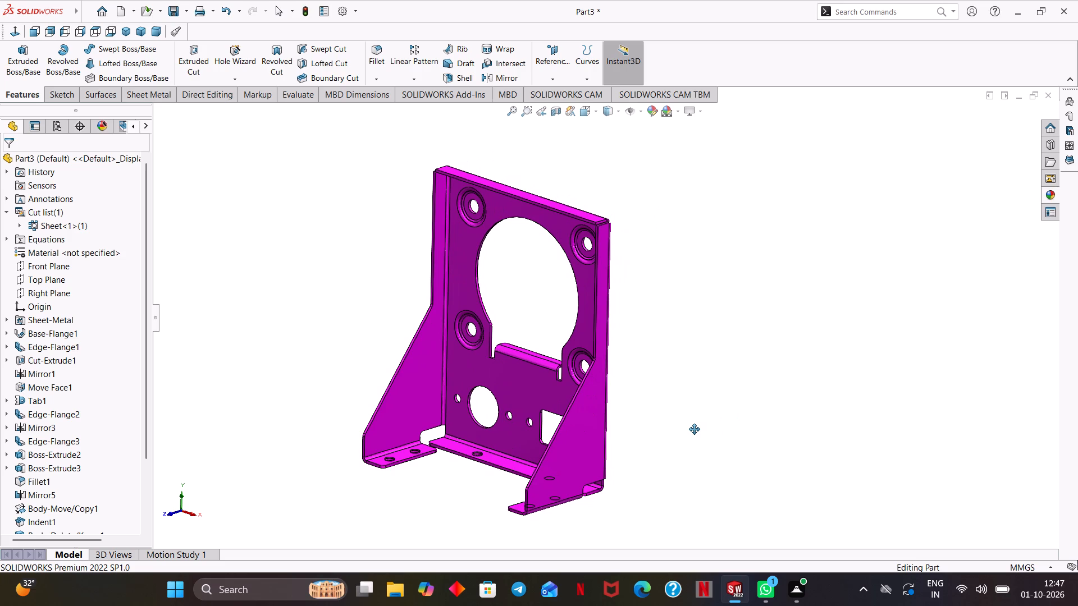
{"action": "middle_click_drag", "start_coordinate": [695, 429], "coordinate": [682, 390], "text": "ctrl"}
{"action": "middle_click_drag", "start_coordinate": [682, 390], "coordinate": [674, 395]}
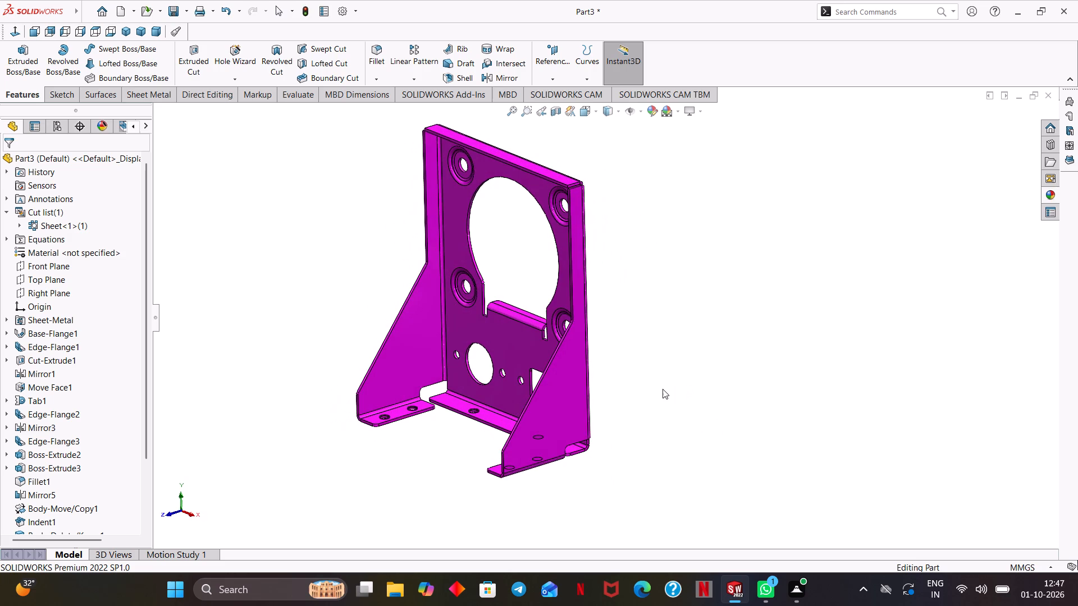
{"action": "middle_click_drag", "start_coordinate": [663, 389], "coordinate": [649, 424], "text": "ctrl"}
{"action": "middle_click_drag", "start_coordinate": [649, 418], "coordinate": [736, 405]}
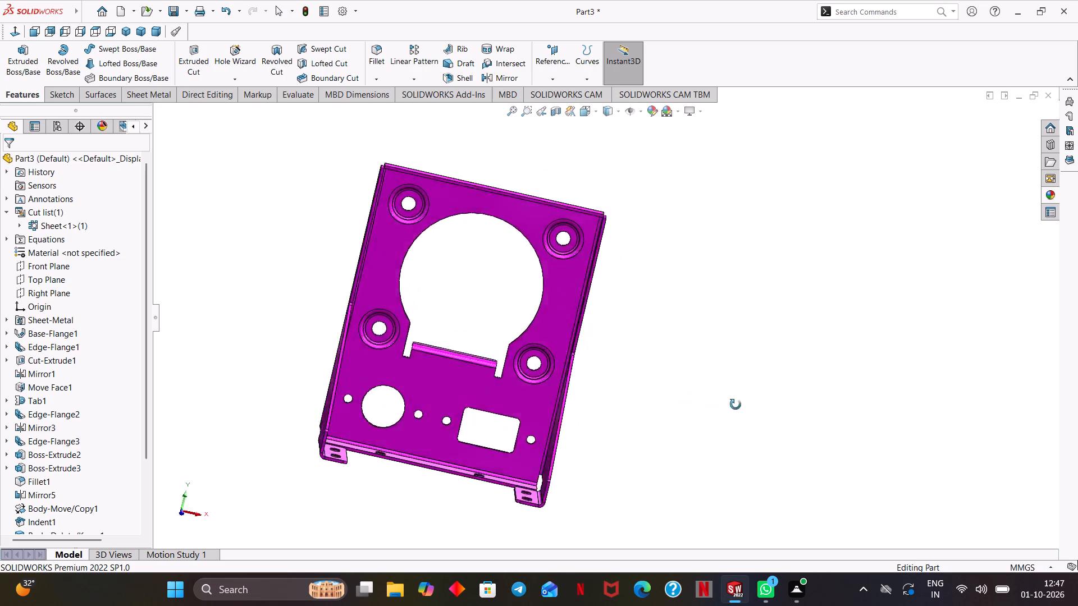
{"action": "middle_click_drag", "start_coordinate": [736, 405], "coordinate": [667, 417]}
{"action": "middle_click_drag", "start_coordinate": [667, 417], "coordinate": [719, 405], "text": "ctrl"}
{"action": "middle_click_drag", "start_coordinate": [723, 404], "coordinate": [689, 403]}
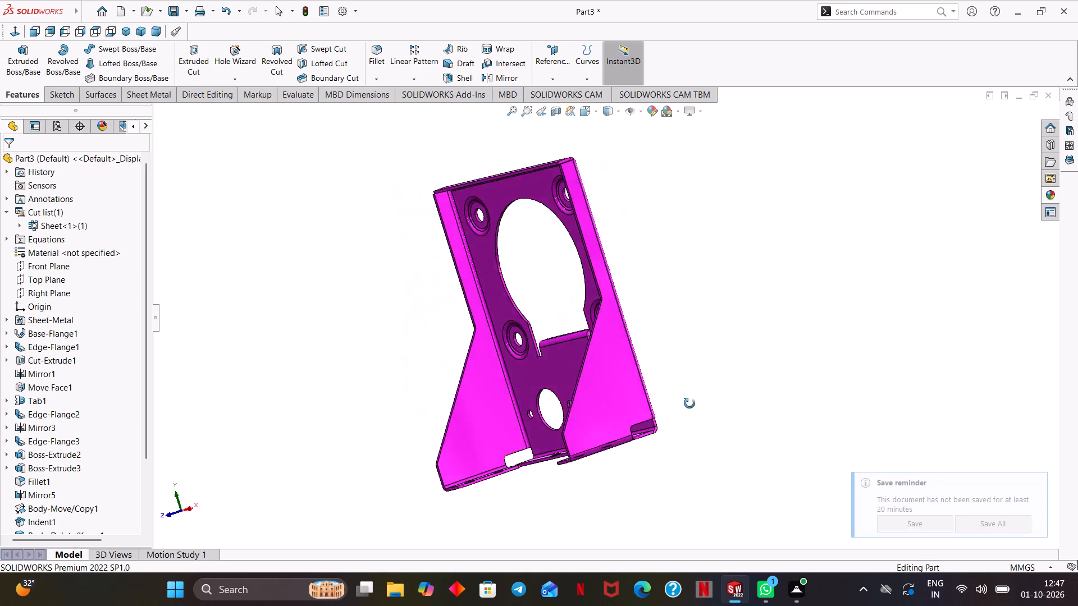
{"action": "middle_click_drag", "start_coordinate": [689, 403], "coordinate": [670, 416]}
{"action": "middle_click_drag", "start_coordinate": [664, 394], "coordinate": [713, 421]}
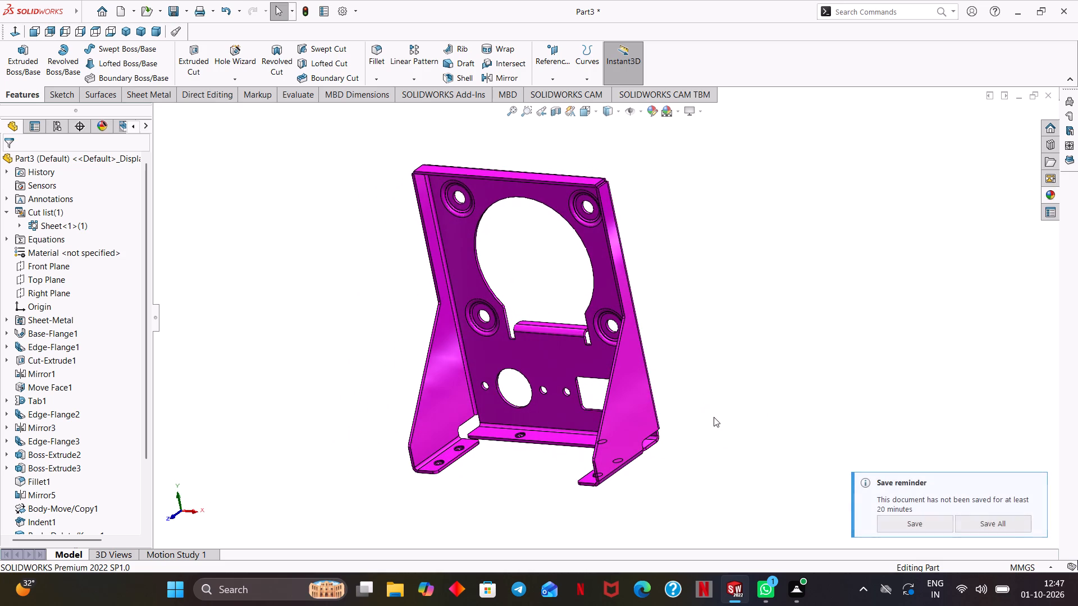
Inspect the lower panel's round and rectangular cutouts and the base flange up close.
{"action": "scroll", "coordinate": [714, 417], "scroll_direction": "down", "scroll_amount": 2}
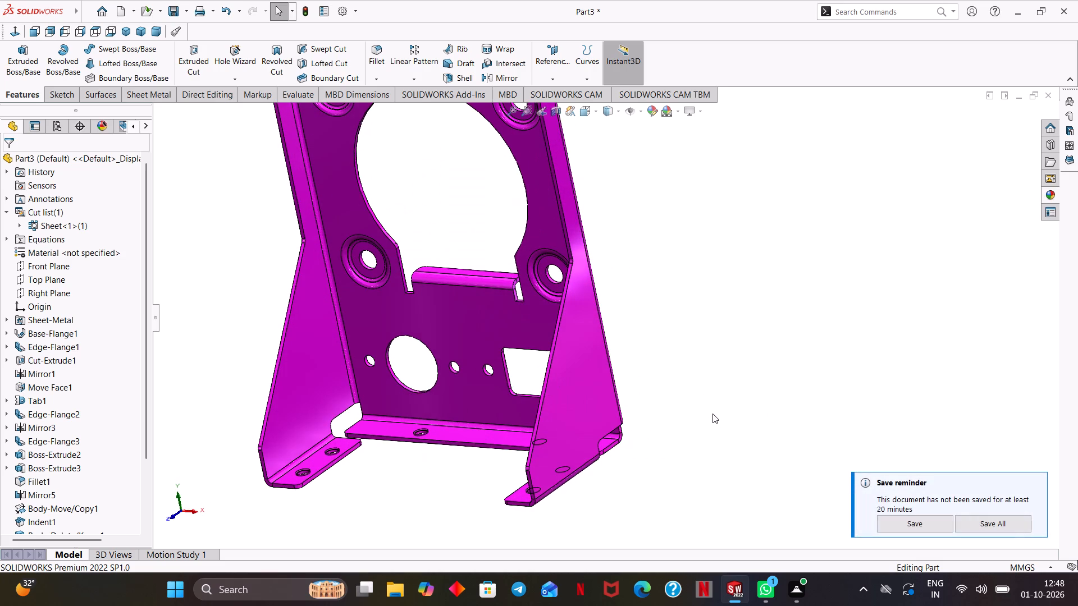
{"action": "scroll", "coordinate": [712, 414], "scroll_direction": "down", "scroll_amount": 1}
{"action": "middle_click_drag", "start_coordinate": [690, 414], "coordinate": [802, 409], "text": "ctrl"}
{"action": "scroll", "coordinate": [788, 405], "scroll_direction": "down", "scroll_amount": 2}
{"action": "middle_click_drag", "start_coordinate": [756, 405], "coordinate": [800, 403], "text": "ctrl"}
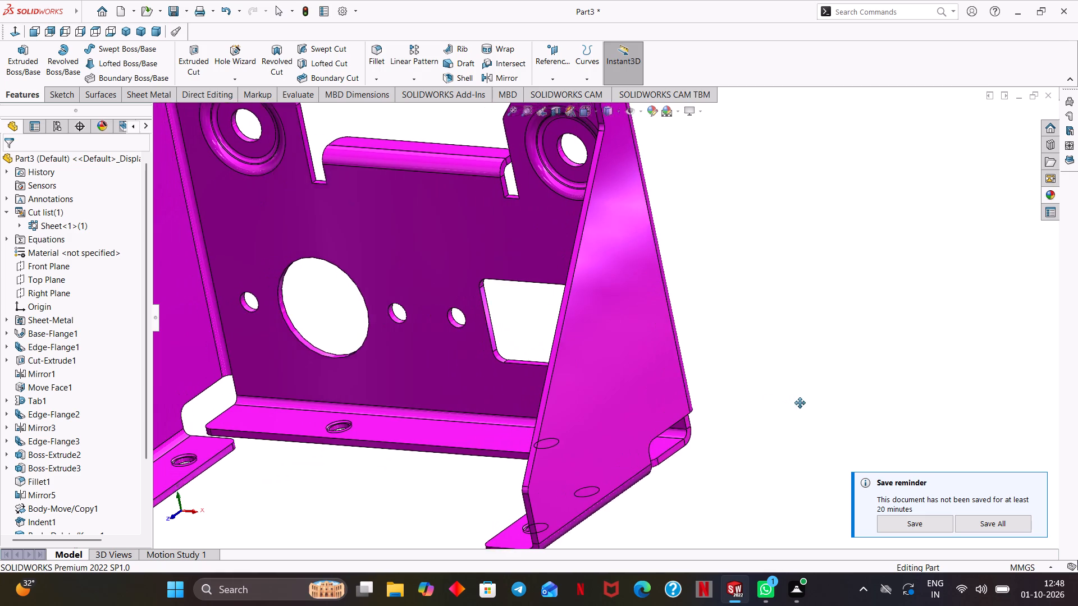
{"action": "middle_click_drag", "start_coordinate": [800, 403], "coordinate": [990, 400], "text": "ctrl"}
{"action": "middle_click_drag", "start_coordinate": [869, 412], "coordinate": [933, 412], "text": "ctrl"}
{"action": "middle_click_drag", "start_coordinate": [625, 439], "coordinate": [638, 451]}
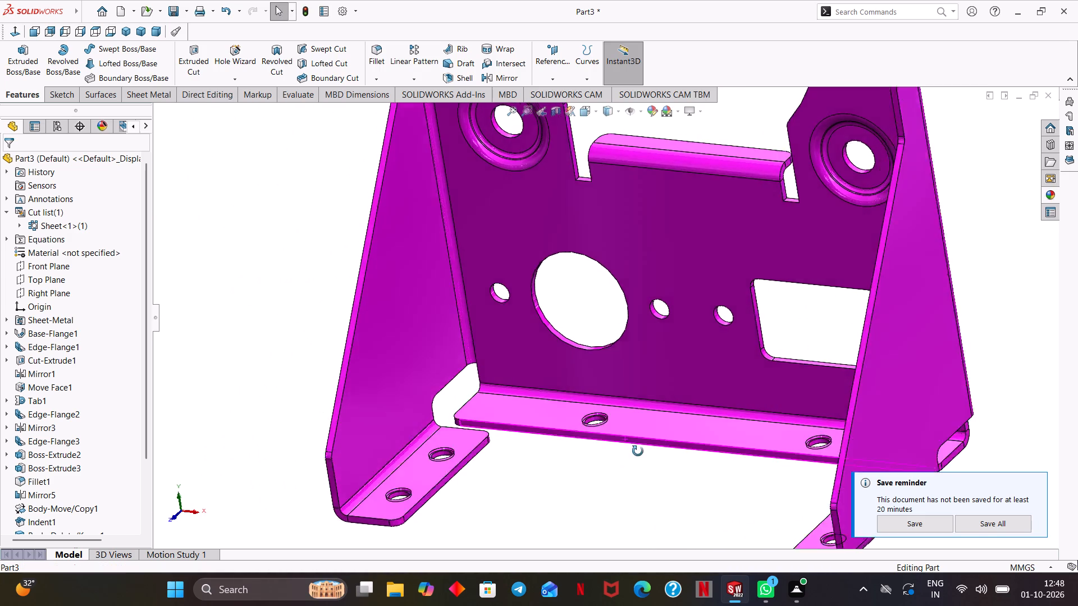
{"action": "middle_click_drag", "start_coordinate": [638, 451], "coordinate": [664, 458]}
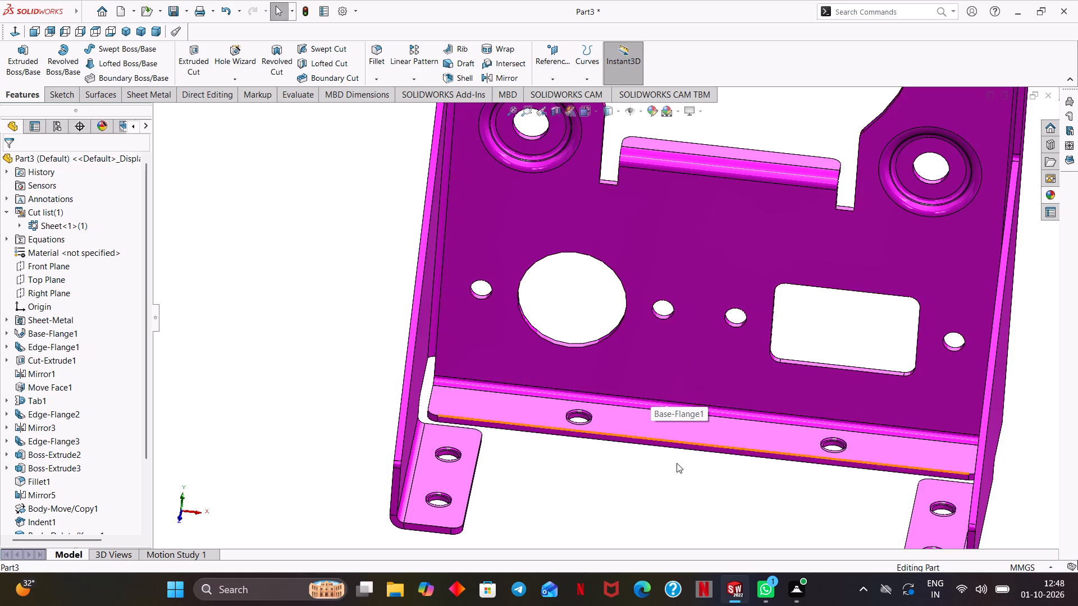
Inspect the side flange's mounting tab and the corner relief at the base up close, and return to a wider view.
{"action": "middle_click_drag", "start_coordinate": [674, 466], "coordinate": [606, 475]}
{"action": "scroll", "coordinate": [607, 472], "scroll_direction": "down", "scroll_amount": 2}
{"action": "middle_click_drag", "start_coordinate": [592, 460], "coordinate": [592, 461]}
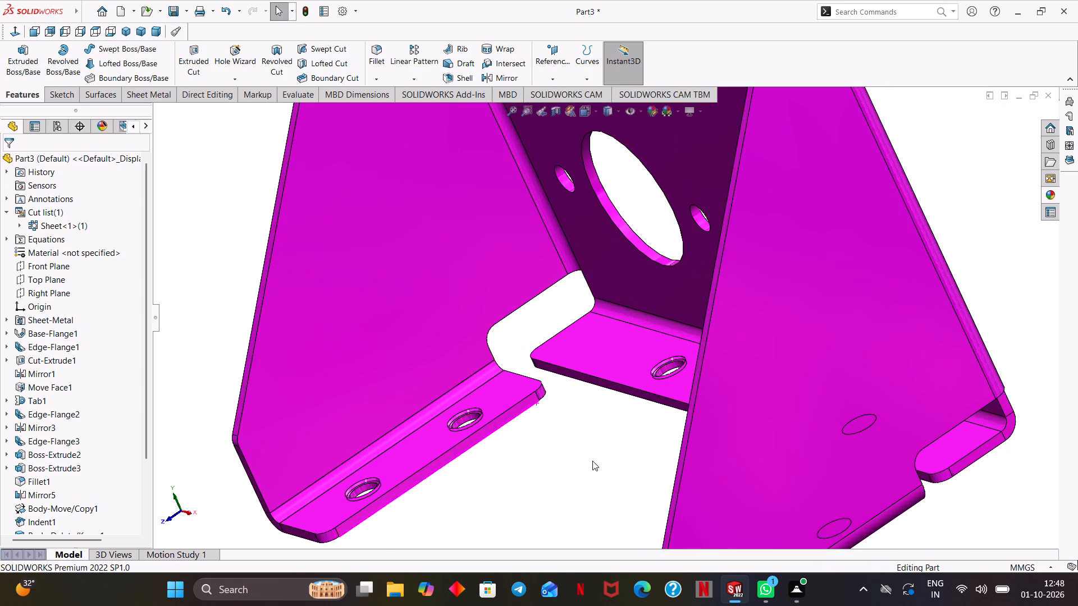
{"action": "middle_click_drag", "start_coordinate": [592, 461], "coordinate": [622, 500]}
{"action": "middle_click_drag", "start_coordinate": [627, 470], "coordinate": [630, 433]}
{"action": "scroll", "coordinate": [630, 433], "scroll_direction": "up", "scroll_amount": 4}
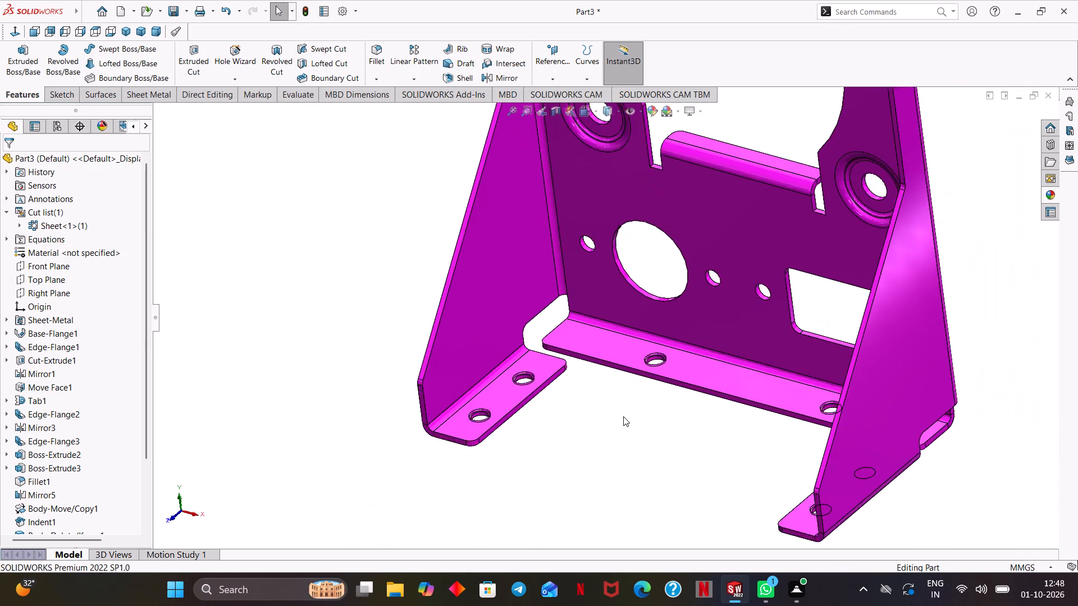
{"action": "scroll", "coordinate": [623, 412], "scroll_direction": "up", "scroll_amount": 3}
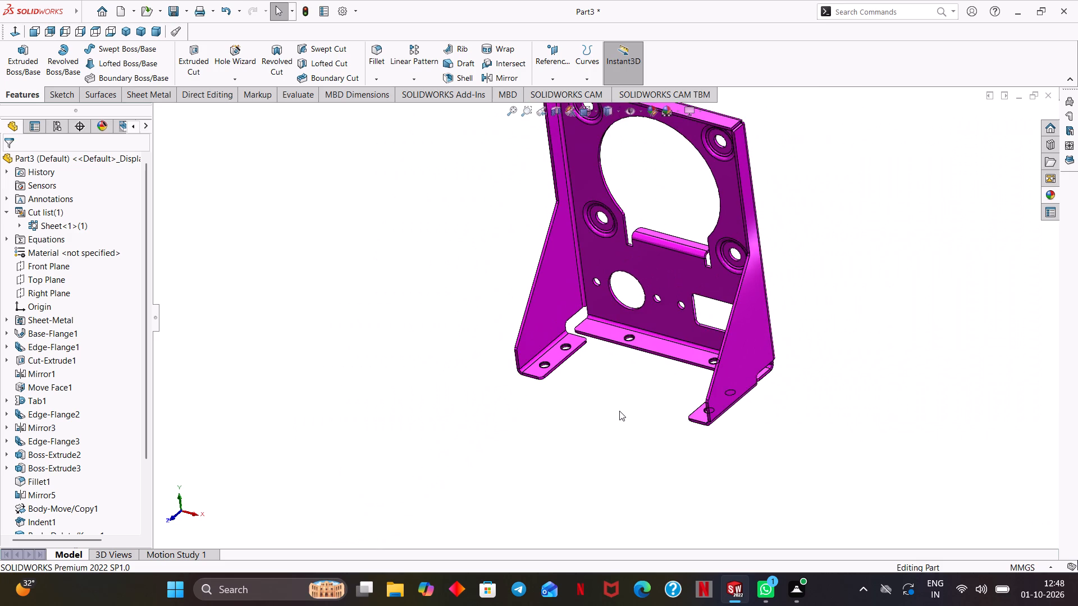
{"action": "scroll", "coordinate": [626, 406], "scroll_direction": "up", "scroll_amount": 1}
Examine the bracket's lower half with its tabs and hooked lip, and return to the whole part.
{"action": "middle_click_drag", "start_coordinate": [627, 406], "coordinate": [555, 493], "text": "ctrl"}
{"action": "scroll", "coordinate": [560, 471], "scroll_direction": "down", "scroll_amount": 4}
{"action": "middle_click_drag", "start_coordinate": [560, 456], "coordinate": [509, 560], "text": "ctrl"}
{"action": "middle_click_drag", "start_coordinate": [520, 480], "coordinate": [517, 458]}
{"action": "middle_click_drag", "start_coordinate": [517, 458], "coordinate": [548, 472], "text": "ctrl"}
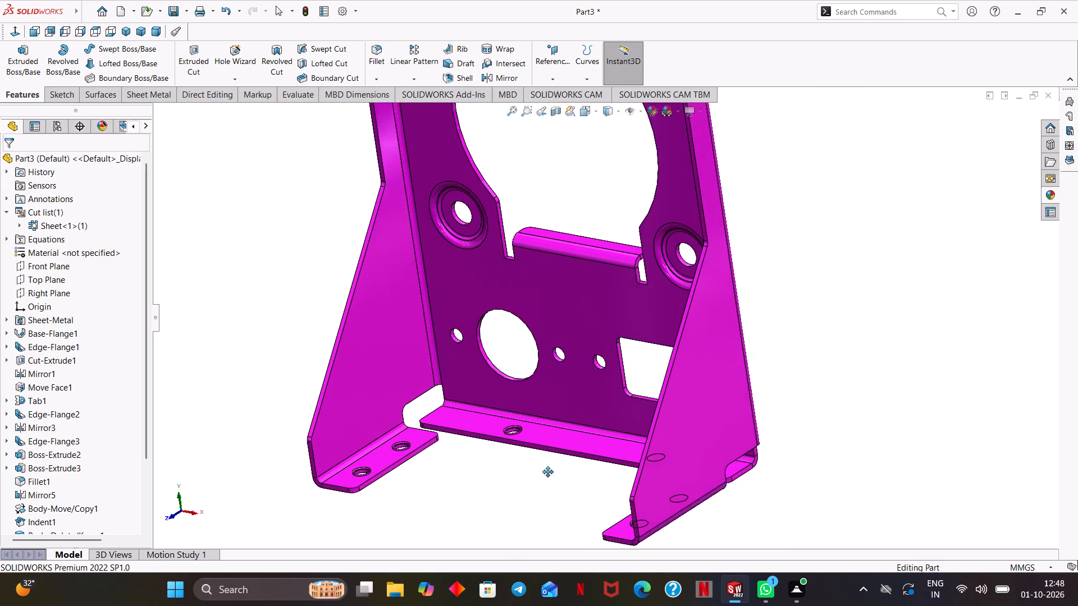
{"action": "middle_click_drag", "start_coordinate": [548, 472], "coordinate": [579, 491], "text": "ctrl"}
{"action": "scroll", "coordinate": [575, 487], "scroll_direction": "up", "scroll_amount": 3}
{"action": "middle_click_drag", "start_coordinate": [574, 482], "coordinate": [536, 515], "text": "ctrl"}
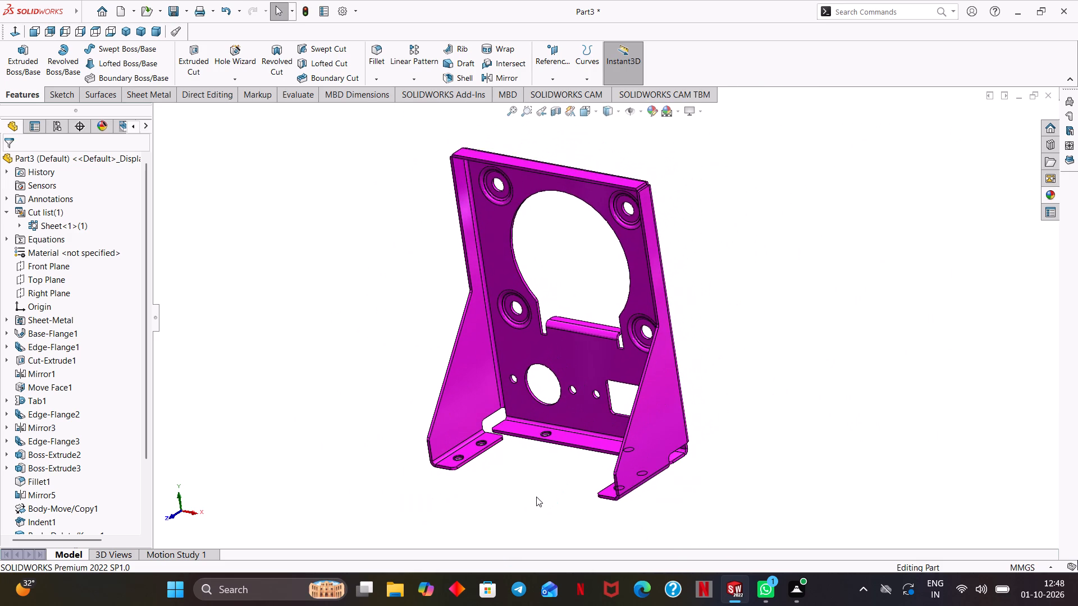
{"action": "scroll", "coordinate": [537, 496], "scroll_direction": "down", "scroll_amount": 1}
{"action": "middle_click_drag", "start_coordinate": [538, 495], "coordinate": [582, 543], "text": "ctrl"}
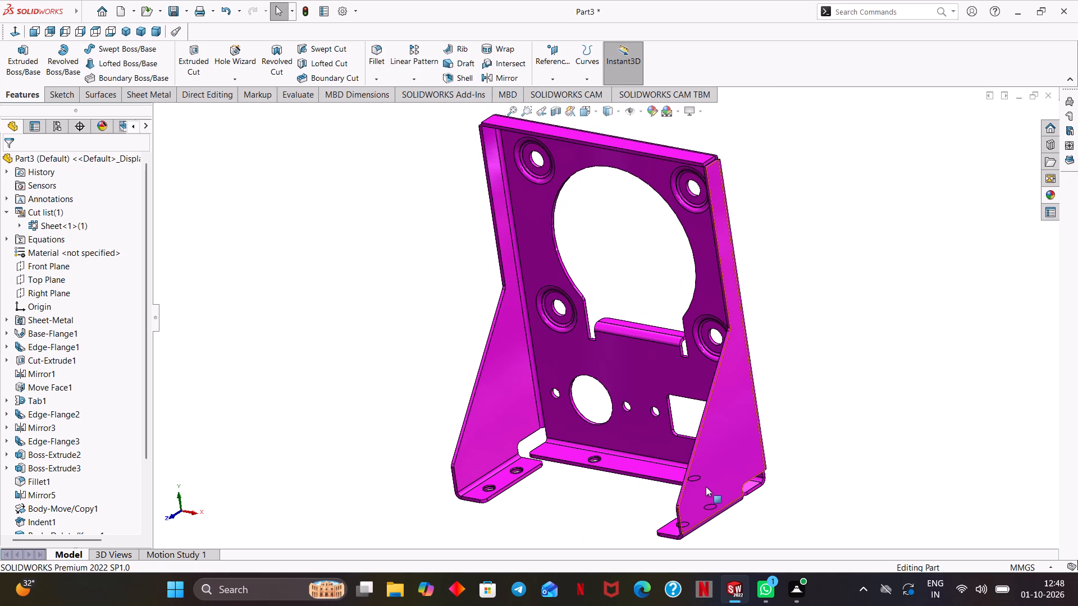
Examine the whole bracket from nearly frontal, slightly raised angles, including its side flanges and mounting tabs.
{"action": "middle_click_drag", "start_coordinate": [820, 460], "coordinate": [825, 443]}
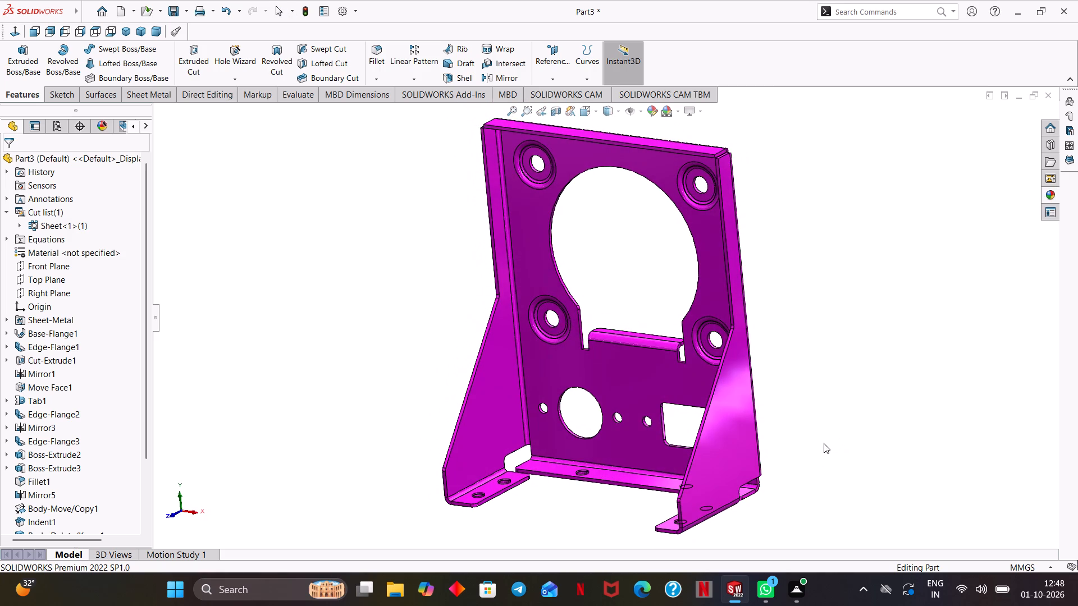
{"action": "middle_click_drag", "start_coordinate": [834, 456], "coordinate": [788, 457], "text": "ctrl"}
{"action": "middle_click_drag", "start_coordinate": [780, 459], "coordinate": [802, 467]}
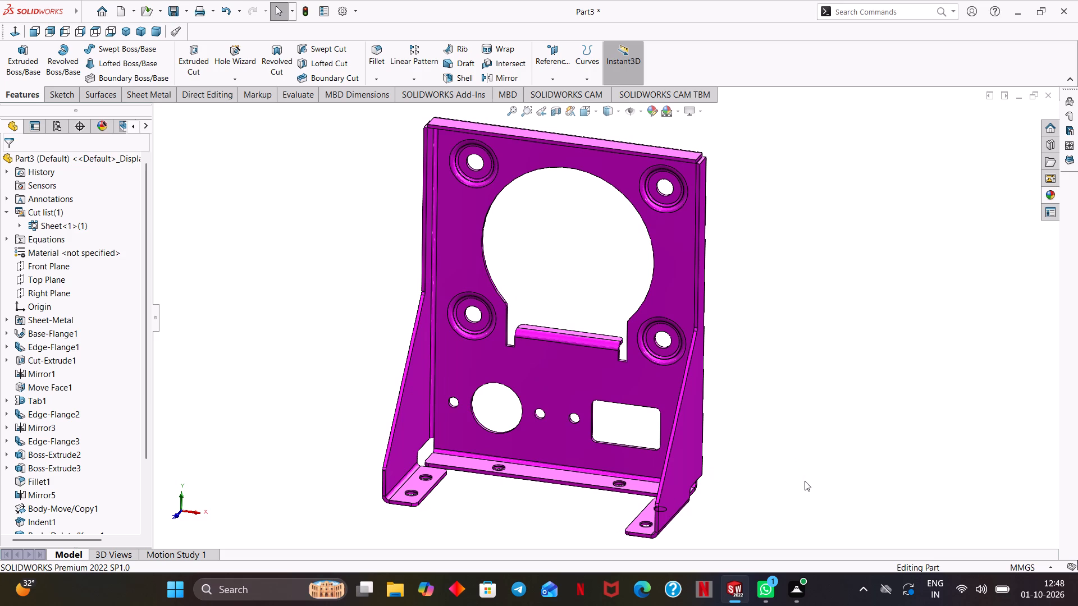
{"action": "middle_click_drag", "start_coordinate": [788, 485], "coordinate": [800, 511]}
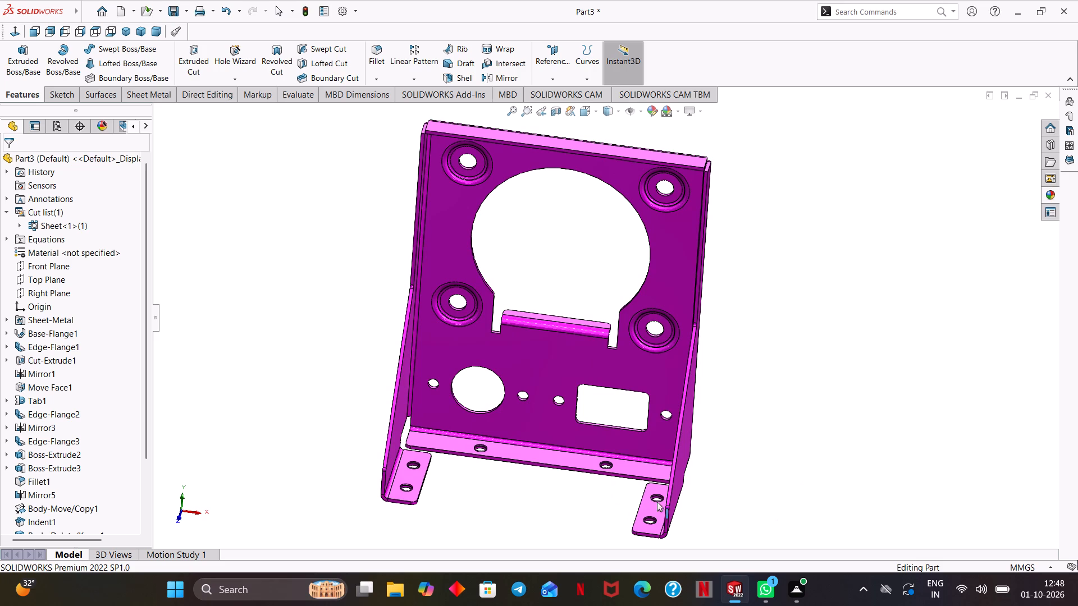
{"action": "middle_click_drag", "start_coordinate": [730, 450], "coordinate": [715, 420]}
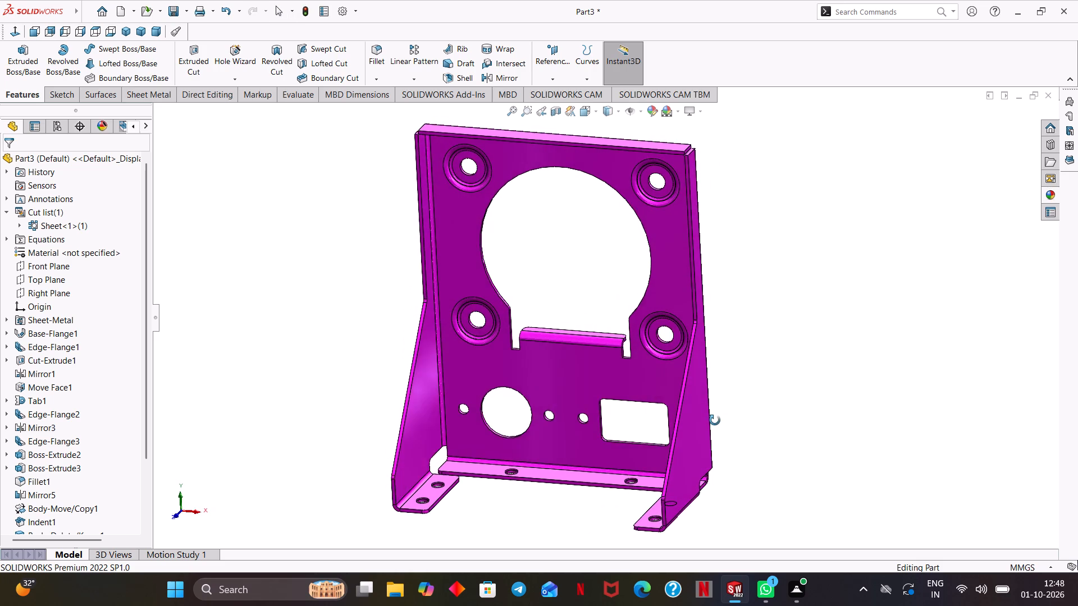
{"action": "middle_click_drag", "start_coordinate": [715, 420], "coordinate": [705, 415]}
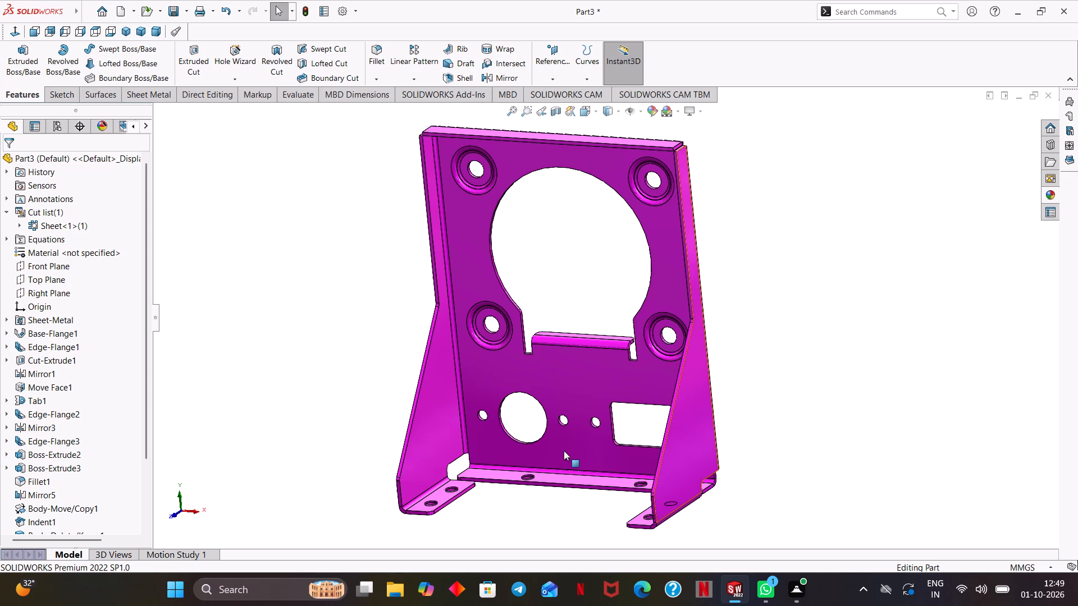
{"action": "scroll", "coordinate": [564, 451], "scroll_direction": "down", "scroll_amount": 1}
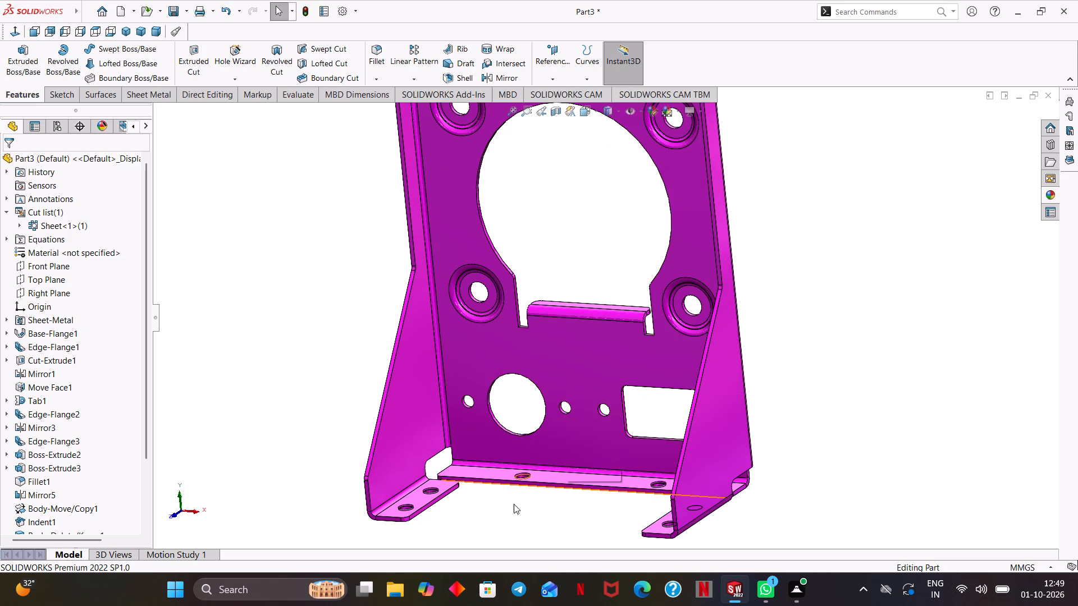
{"action": "scroll", "coordinate": [513, 504], "scroll_direction": "up", "scroll_amount": 1}
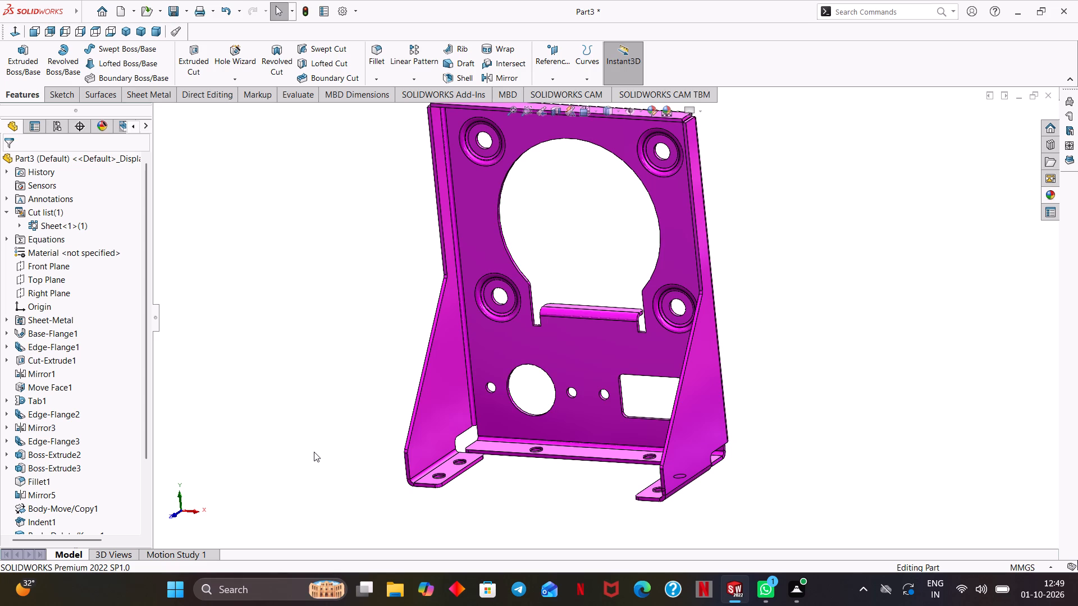
{"action": "middle_click_drag", "start_coordinate": [376, 455], "coordinate": [426, 467]}
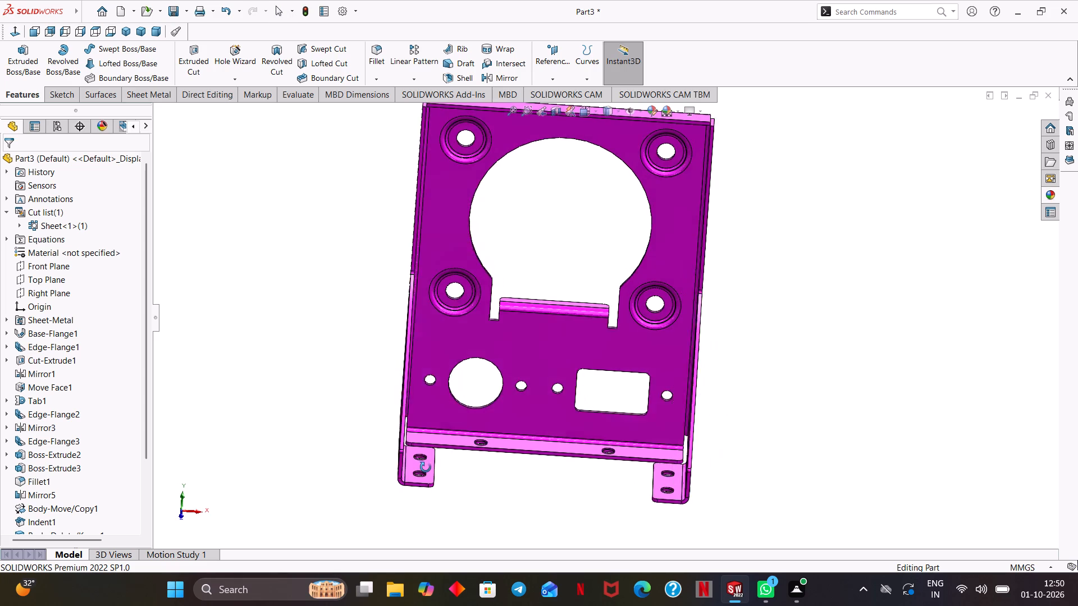
{"action": "middle_click_drag", "start_coordinate": [426, 467], "coordinate": [426, 469]}
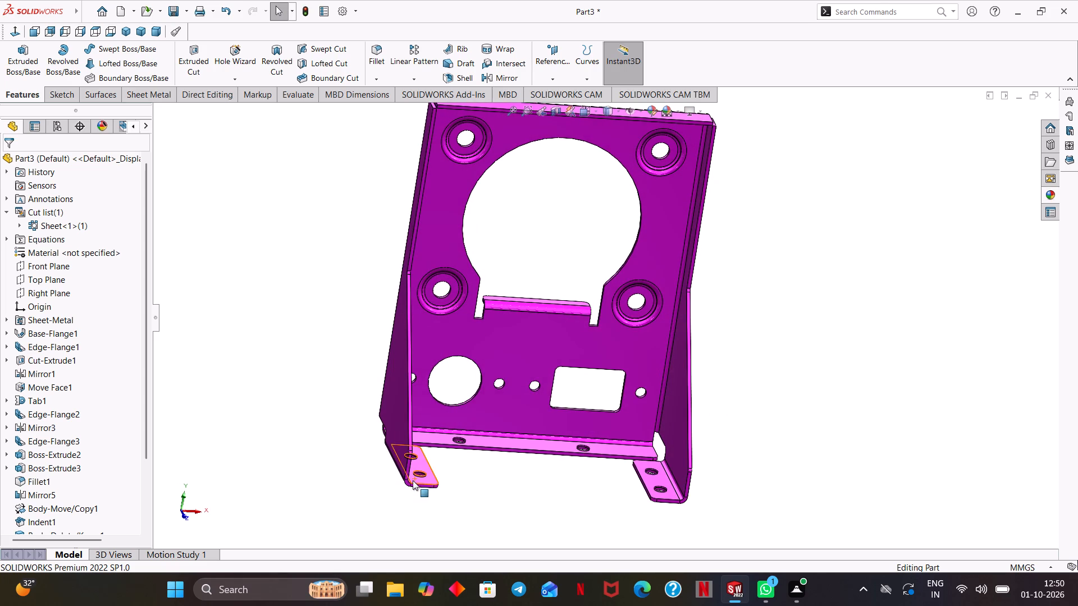
{"action": "middle_click_drag", "start_coordinate": [388, 489], "coordinate": [358, 484]}
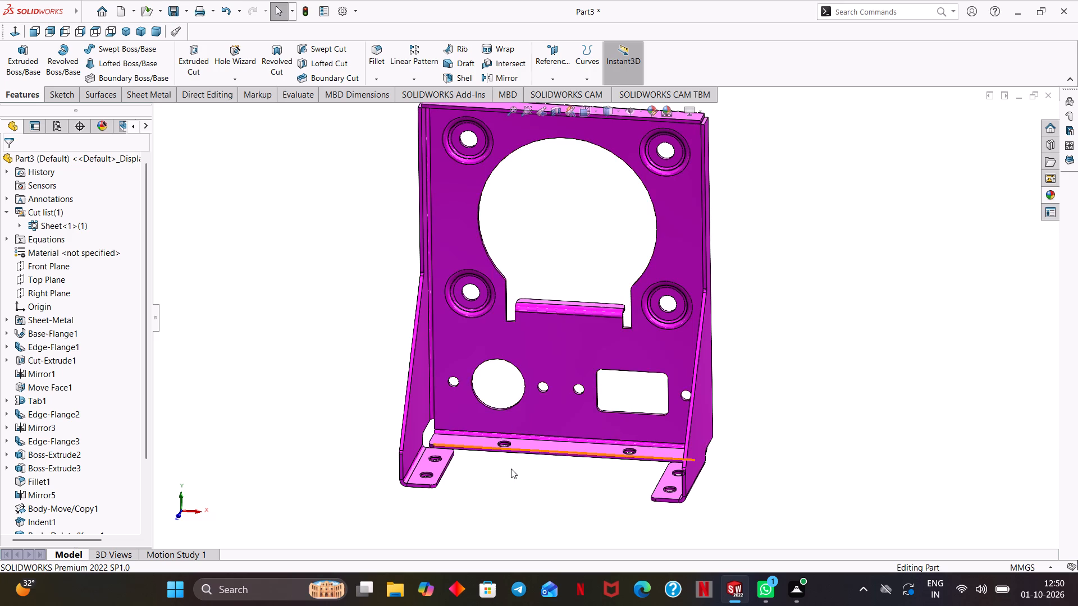
Turn the bracket around to examine its back face and side flanges, and return to the isometric view.
{"action": "middle_click_drag", "start_coordinate": [511, 469], "coordinate": [308, 412]}
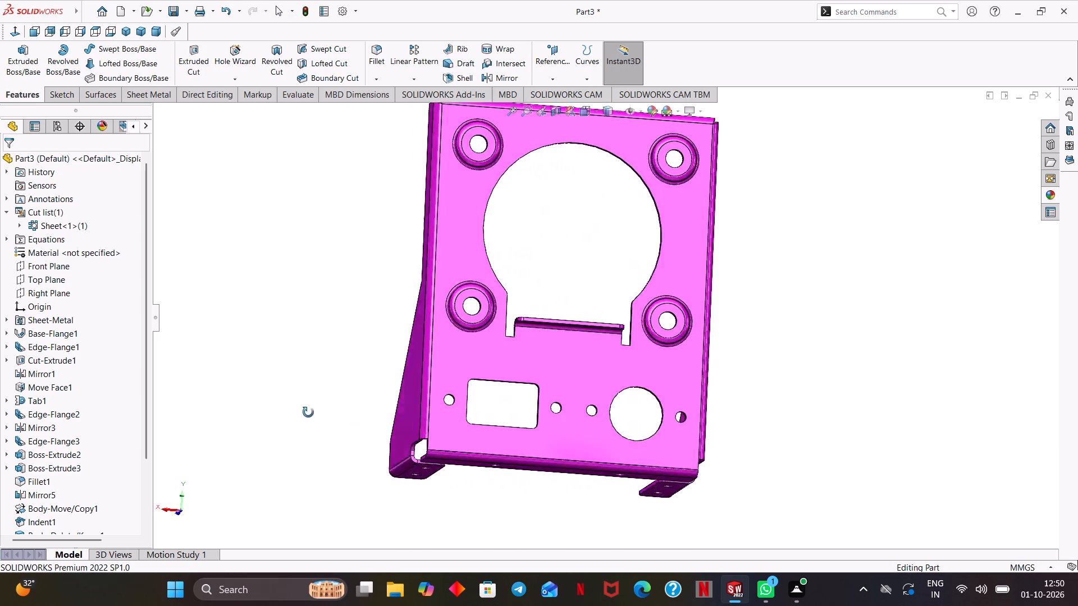
{"action": "middle_click_drag", "start_coordinate": [308, 412], "coordinate": [131, 349]}
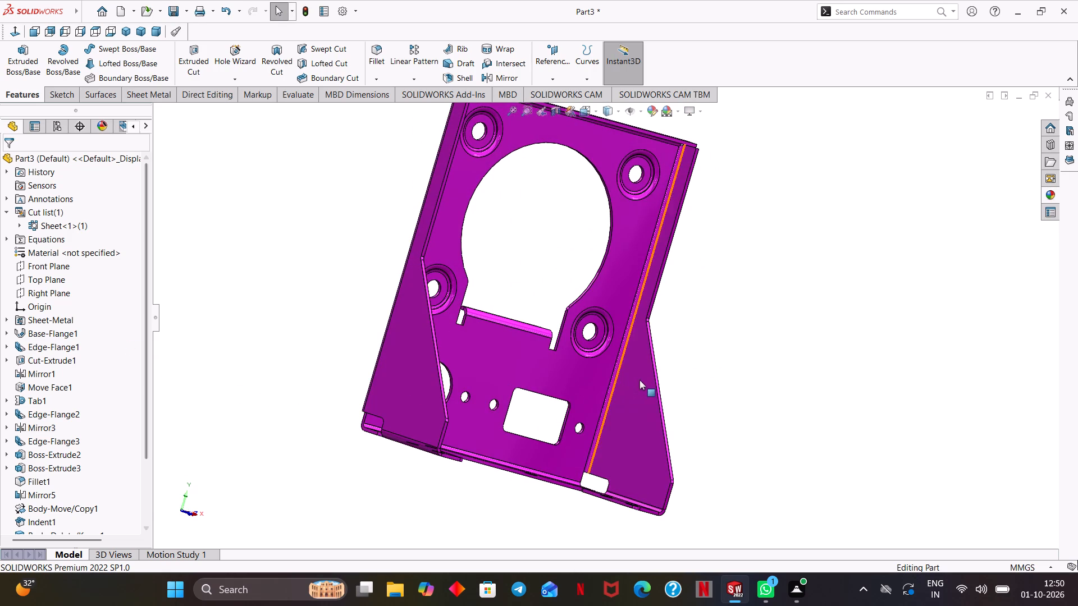
{"action": "middle_click_drag", "start_coordinate": [645, 383], "coordinate": [551, 333]}
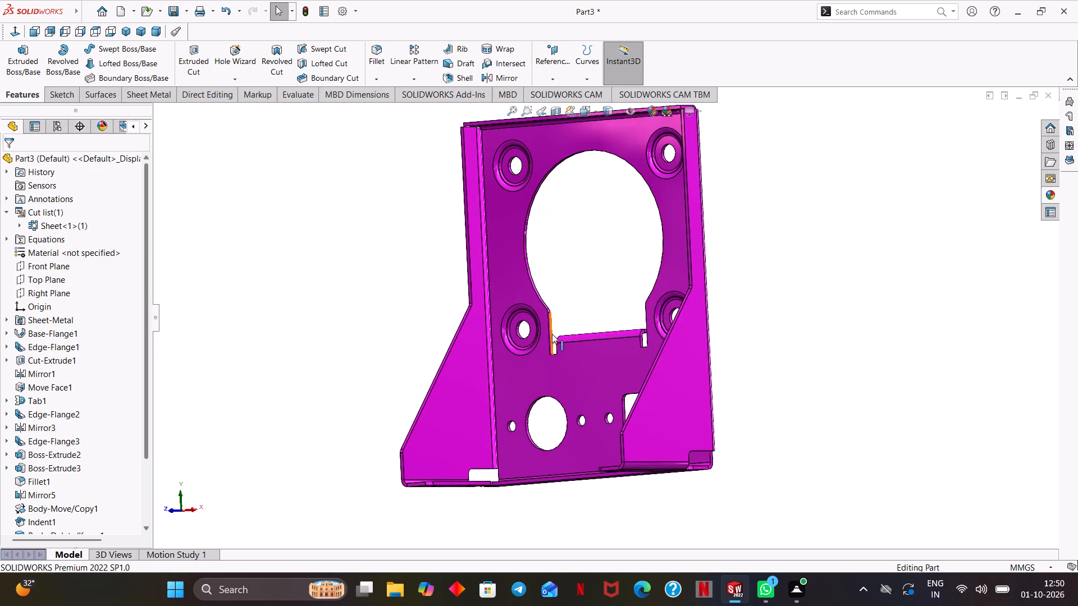
{"action": "key", "text": "ctrl+7"}
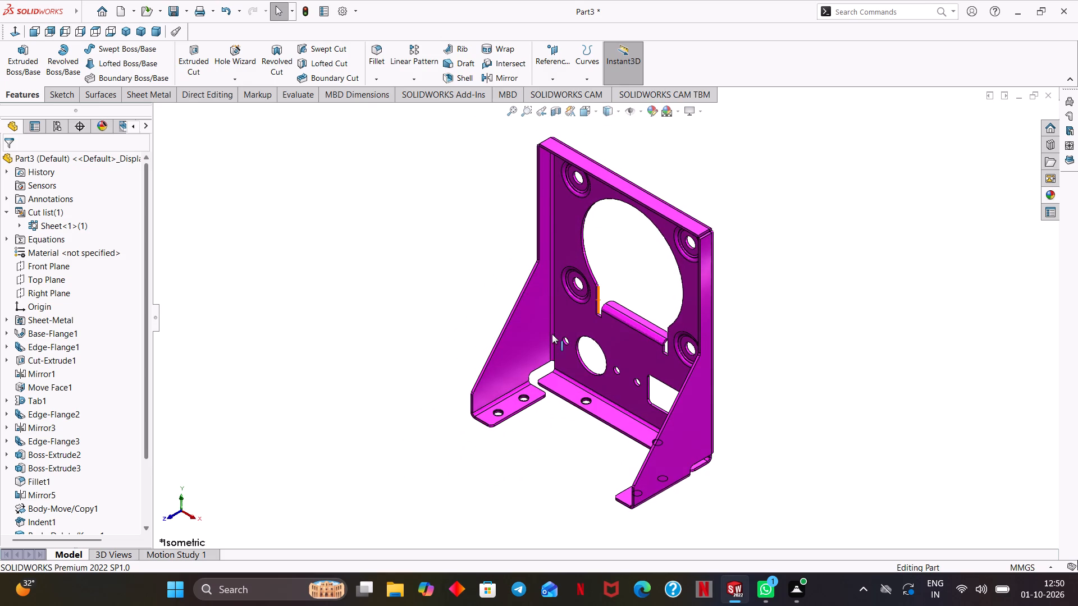
Inspect the bend between the side flange and its mounting tab up close, and return to the whole bracket.
{"action": "scroll", "coordinate": [490, 402], "scroll_direction": "down", "scroll_amount": 2}
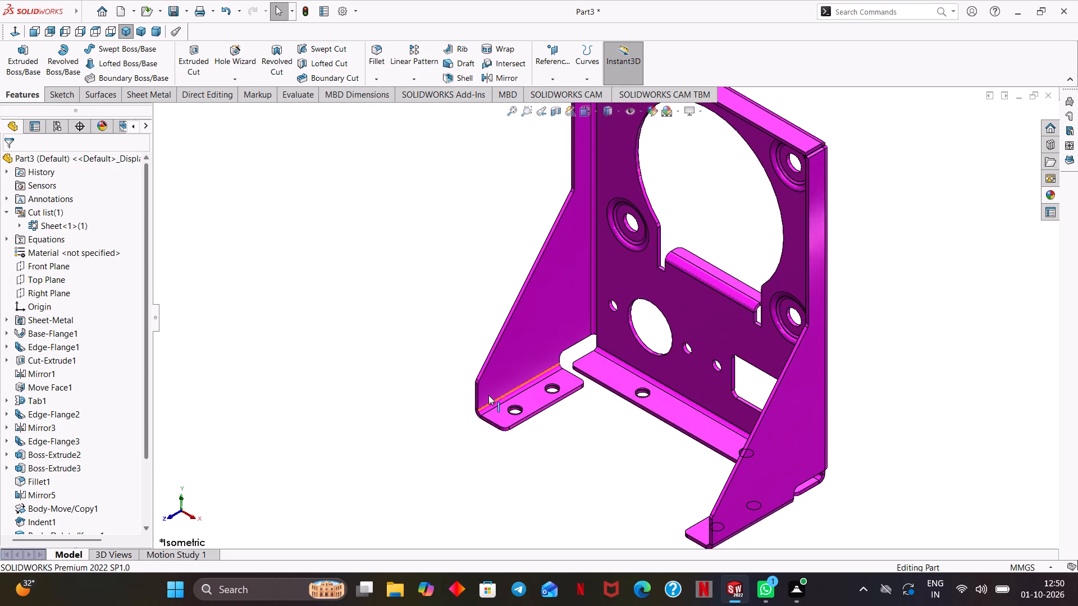
{"action": "scroll", "coordinate": [493, 392], "scroll_direction": "down", "scroll_amount": 17}
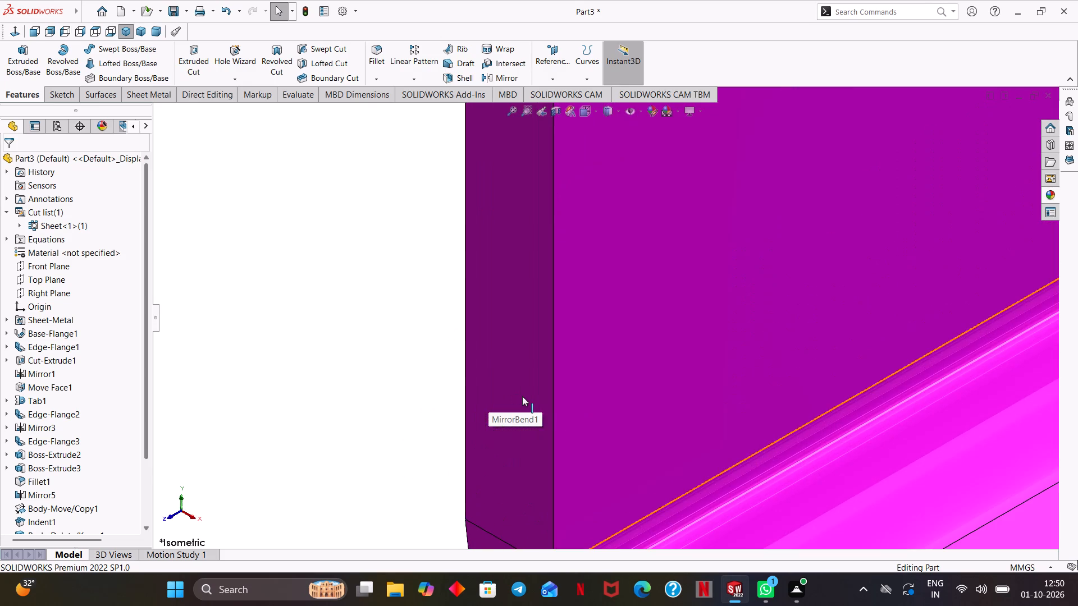
{"action": "scroll", "coordinate": [522, 396], "scroll_direction": "down", "scroll_amount": 20}
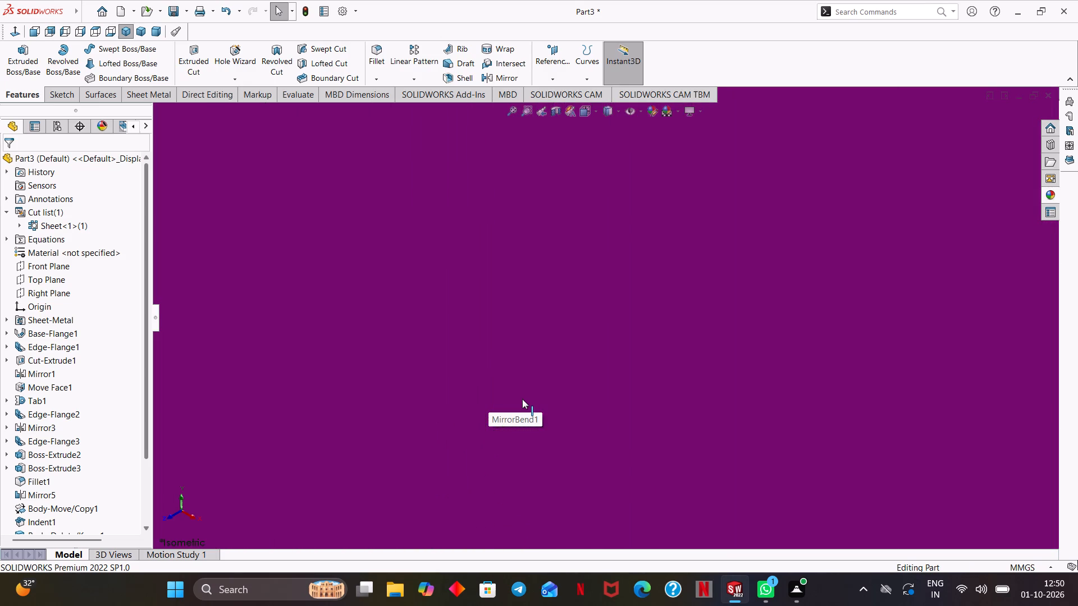
{"action": "scroll", "coordinate": [522, 403], "scroll_direction": "up", "scroll_amount": 3}
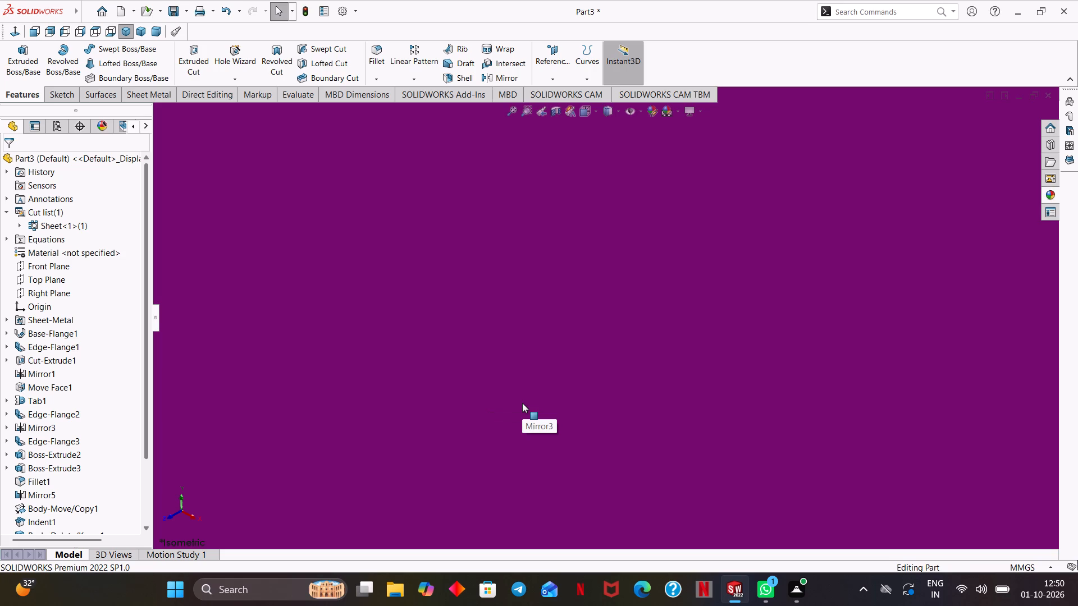
{"action": "scroll", "coordinate": [522, 403], "scroll_direction": "up", "scroll_amount": 14}
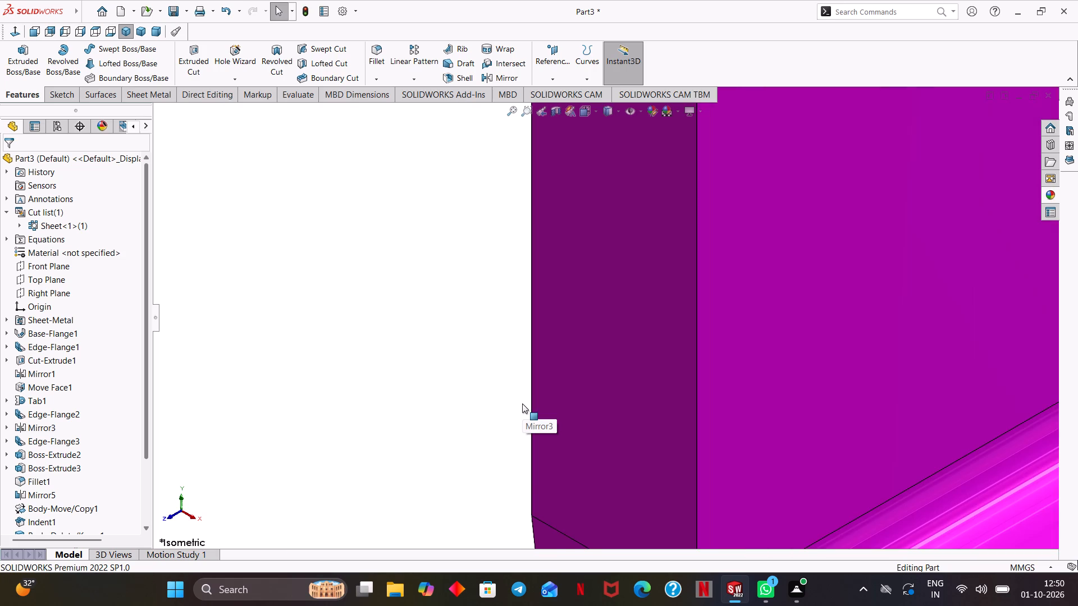
{"action": "scroll", "coordinate": [522, 403], "scroll_direction": "up", "scroll_amount": 9}
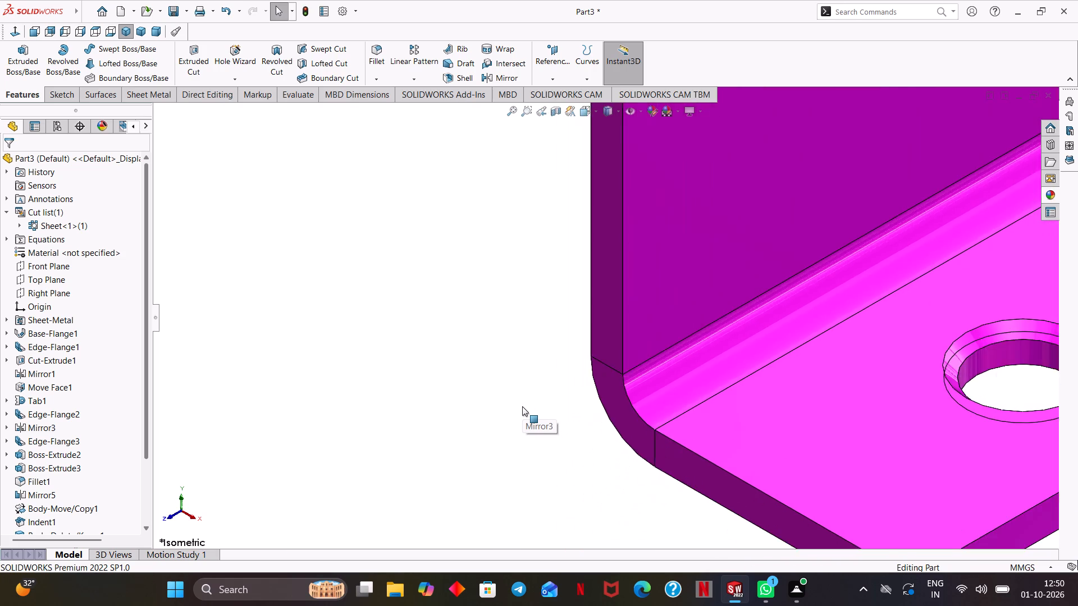
{"action": "scroll", "coordinate": [522, 406], "scroll_direction": "up", "scroll_amount": 15}
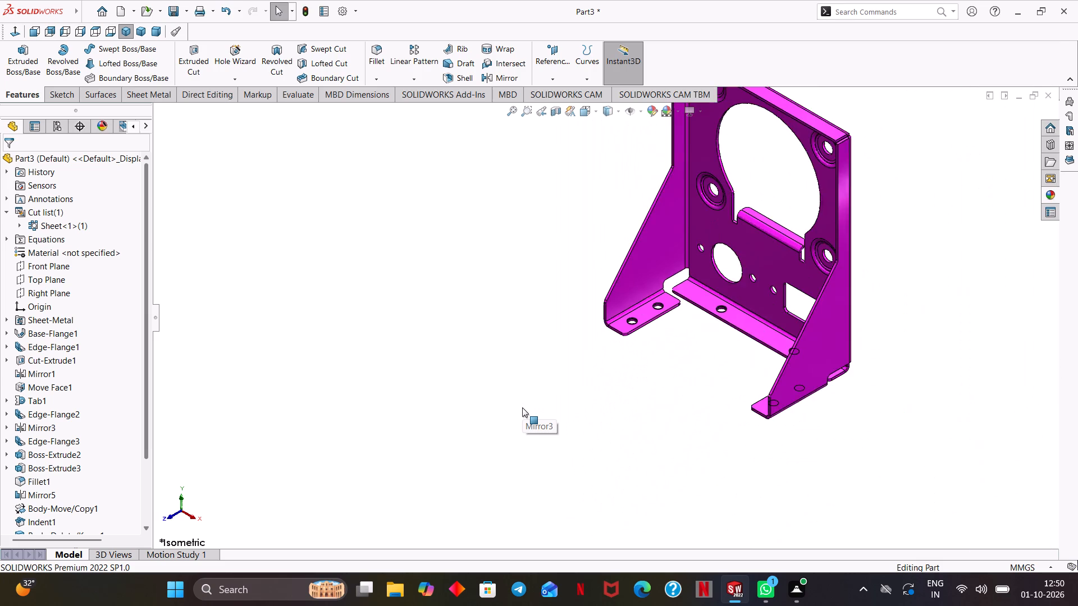
{"action": "scroll", "coordinate": [522, 407], "scroll_direction": "up", "scroll_amount": 2}
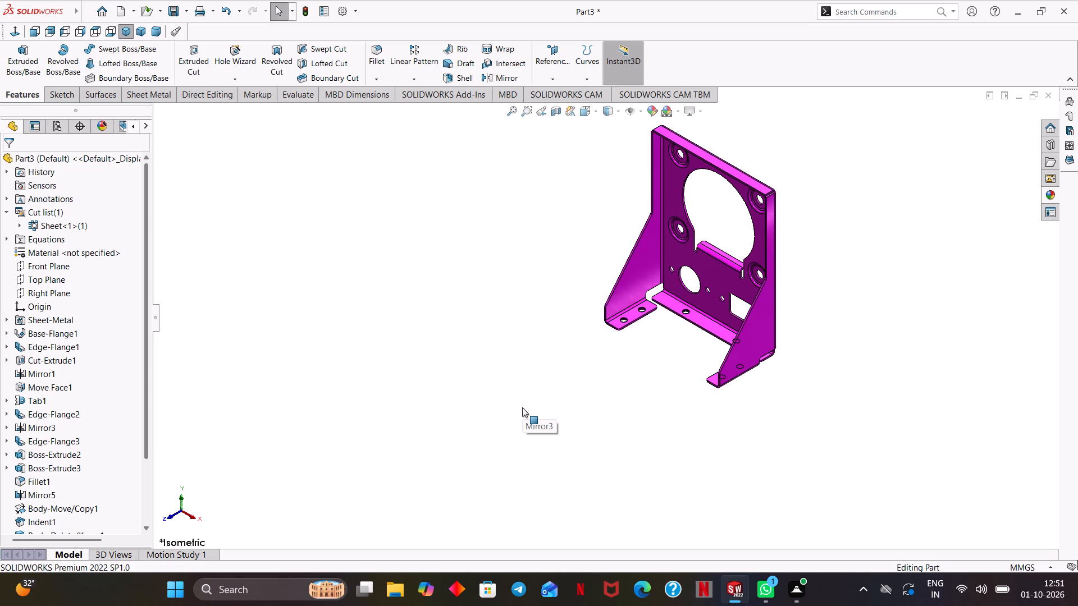
Examine the bracket's bottom flange, mounting tabs and lower cutouts from the isometric view and a slightly turned, raised angle.
{"action": "scroll", "coordinate": [522, 407], "scroll_direction": "down", "scroll_amount": 5}
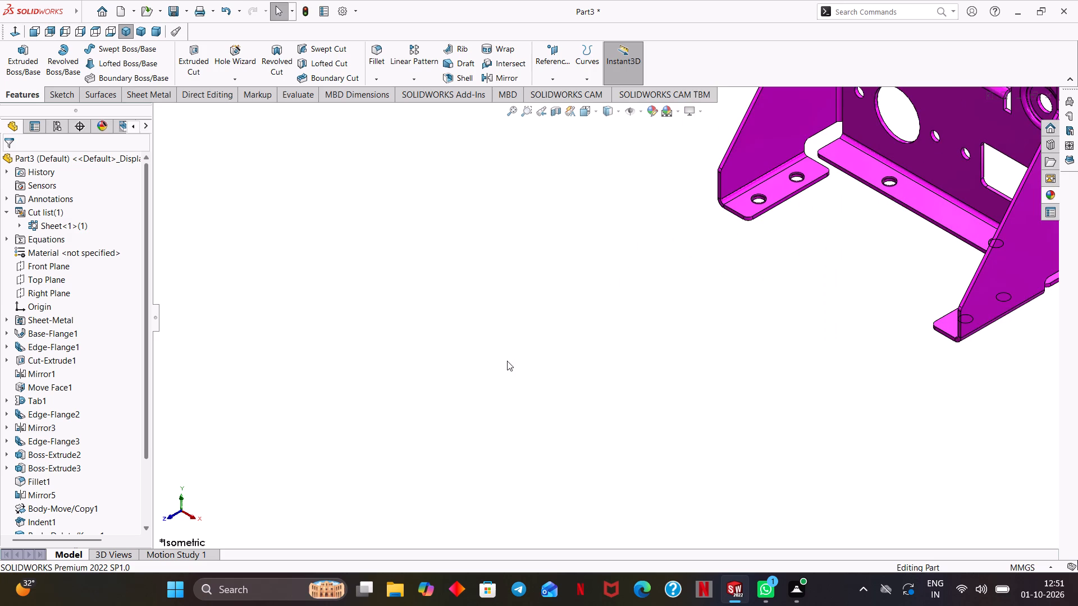
{"action": "middle_click_drag", "start_coordinate": [556, 354], "coordinate": [363, 517], "text": "ctrl"}
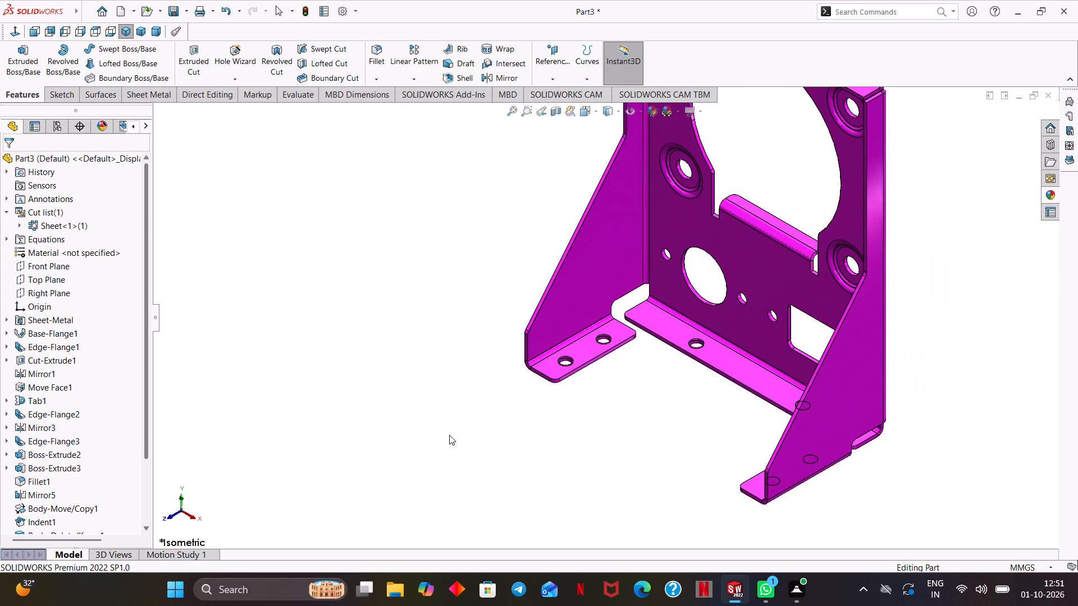
{"action": "middle_click_drag", "start_coordinate": [523, 382], "coordinate": [431, 476], "text": "ctrl"}
{"action": "scroll", "coordinate": [481, 439], "scroll_direction": "up", "scroll_amount": 3}
{"action": "middle_click", "coordinate": [529, 439]}
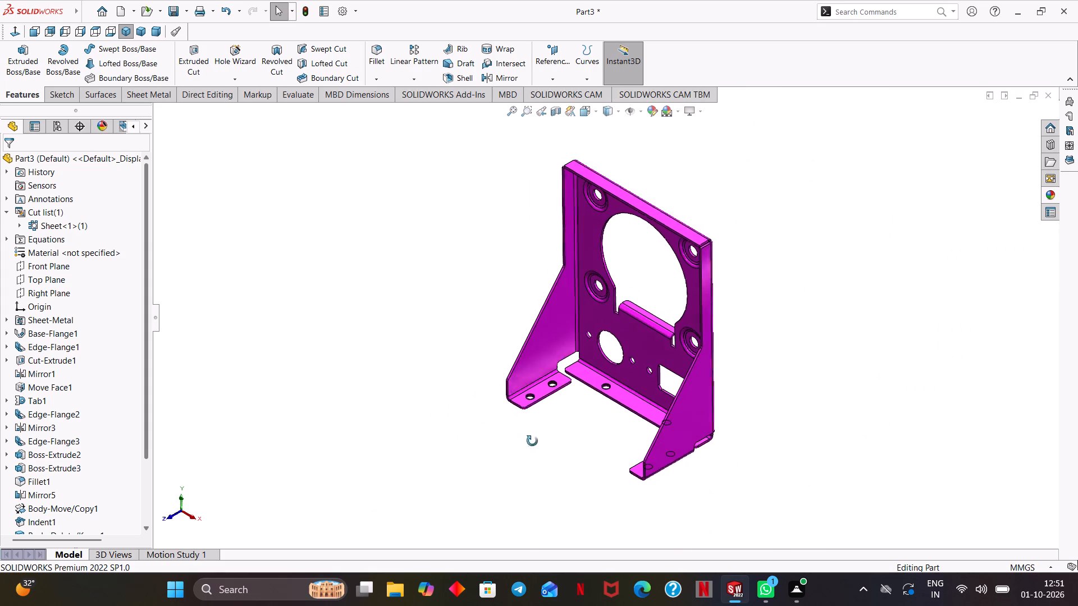
{"action": "scroll", "coordinate": [529, 433], "scroll_direction": "up", "scroll_amount": 1}
{"action": "middle_click_drag", "start_coordinate": [527, 433], "coordinate": [434, 459], "text": "ctrl"}
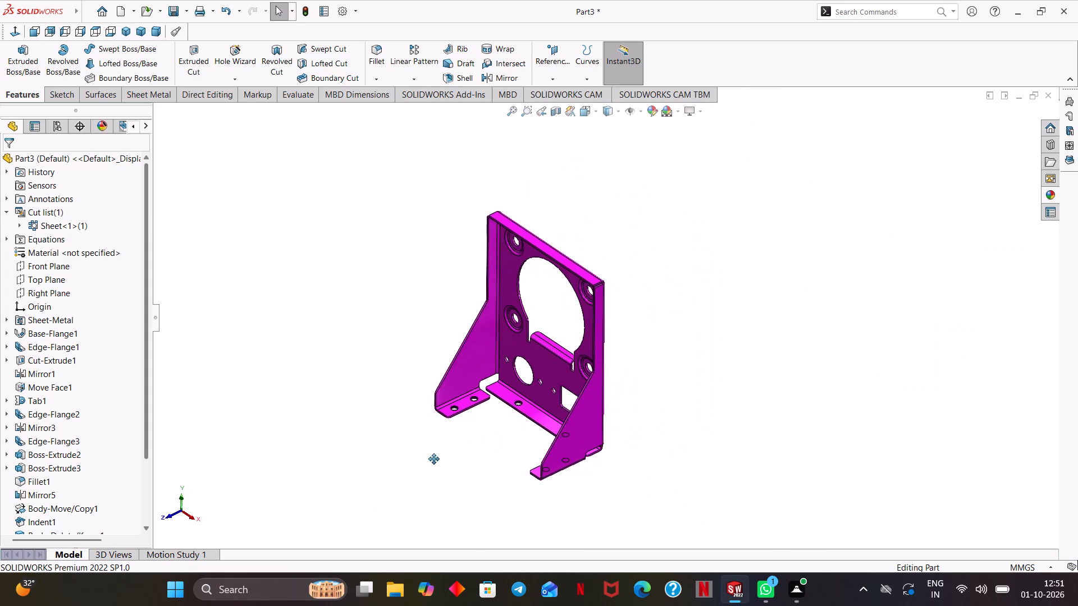
{"action": "middle_click_drag", "start_coordinate": [434, 459], "coordinate": [428, 460], "text": "ctrl"}
{"action": "middle_click_drag", "start_coordinate": [426, 445], "coordinate": [445, 433]}
{"action": "scroll", "coordinate": [445, 435], "scroll_direction": "down", "scroll_amount": 2}
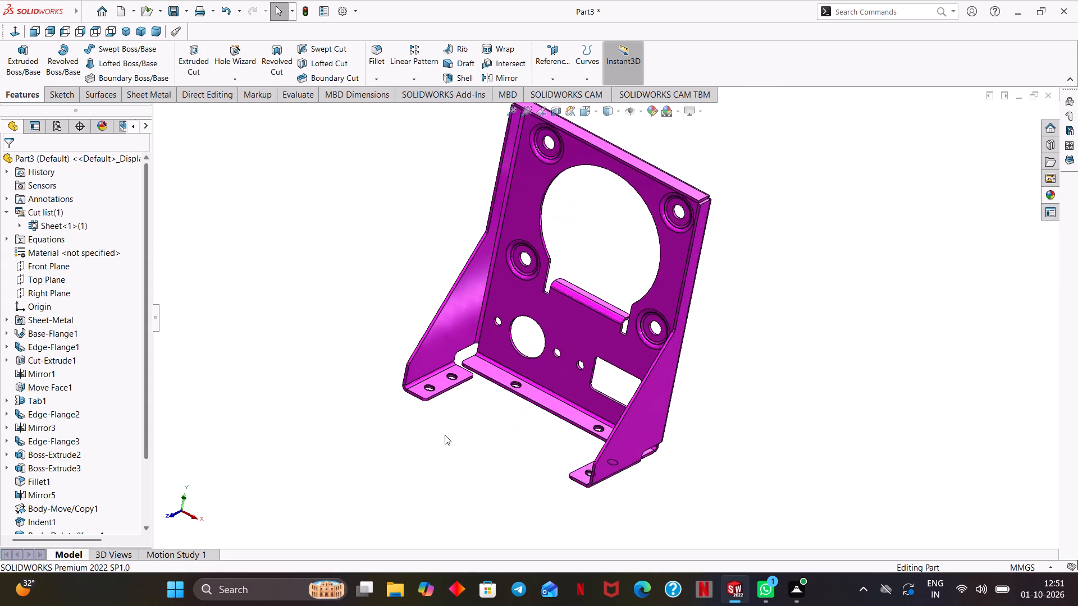
{"action": "scroll", "coordinate": [445, 435], "scroll_direction": "down", "scroll_amount": 1}
{"action": "middle_click_drag", "start_coordinate": [443, 432], "coordinate": [411, 460], "text": "ctrl"}
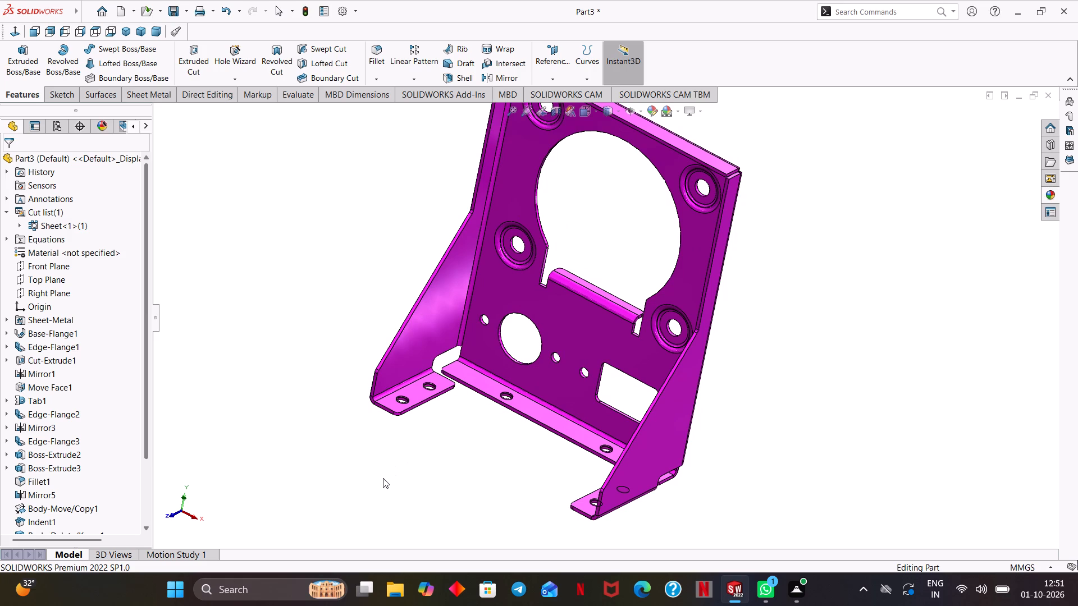
{"action": "scroll", "coordinate": [383, 478], "scroll_direction": "down", "scroll_amount": 1}
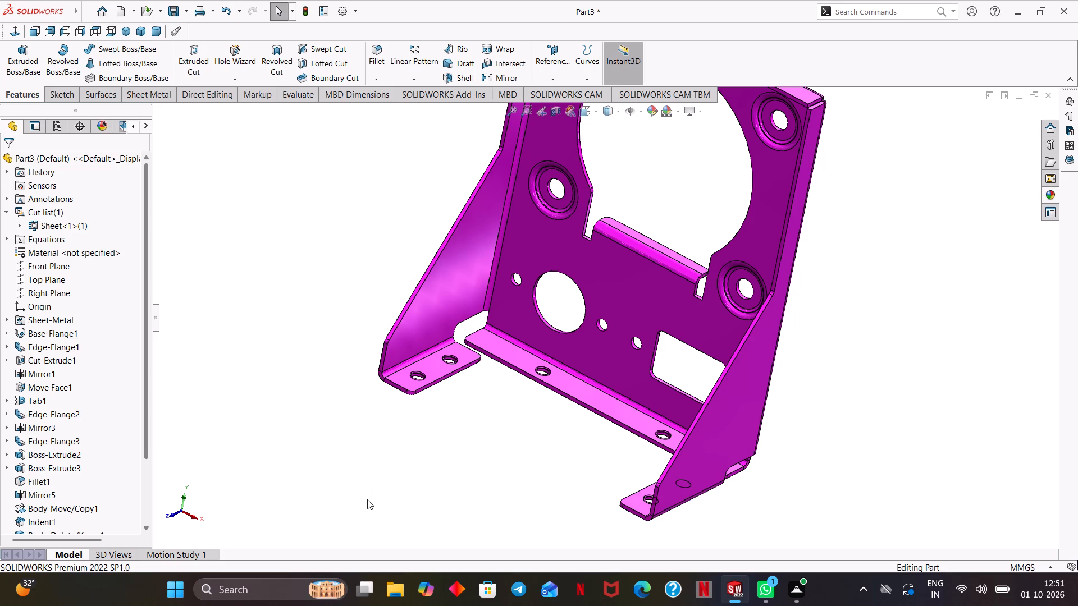
{"action": "scroll", "coordinate": [367, 499], "scroll_direction": "down", "scroll_amount": 1}
{"action": "scroll", "coordinate": [362, 504], "scroll_direction": "up", "scroll_amount": 2}
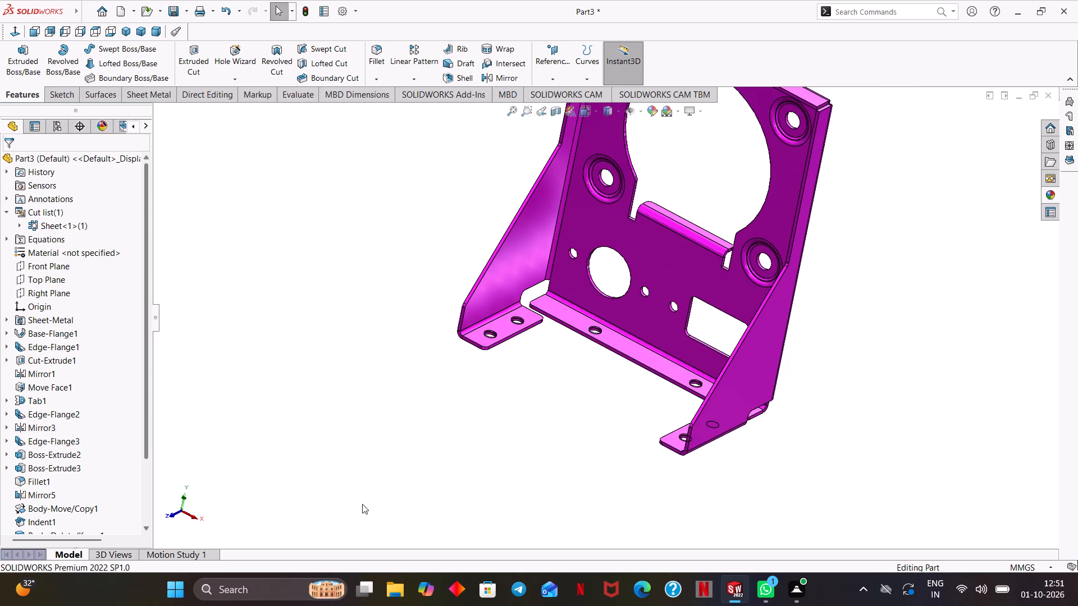
{"action": "scroll", "coordinate": [362, 504], "scroll_direction": "up", "scroll_amount": 2}
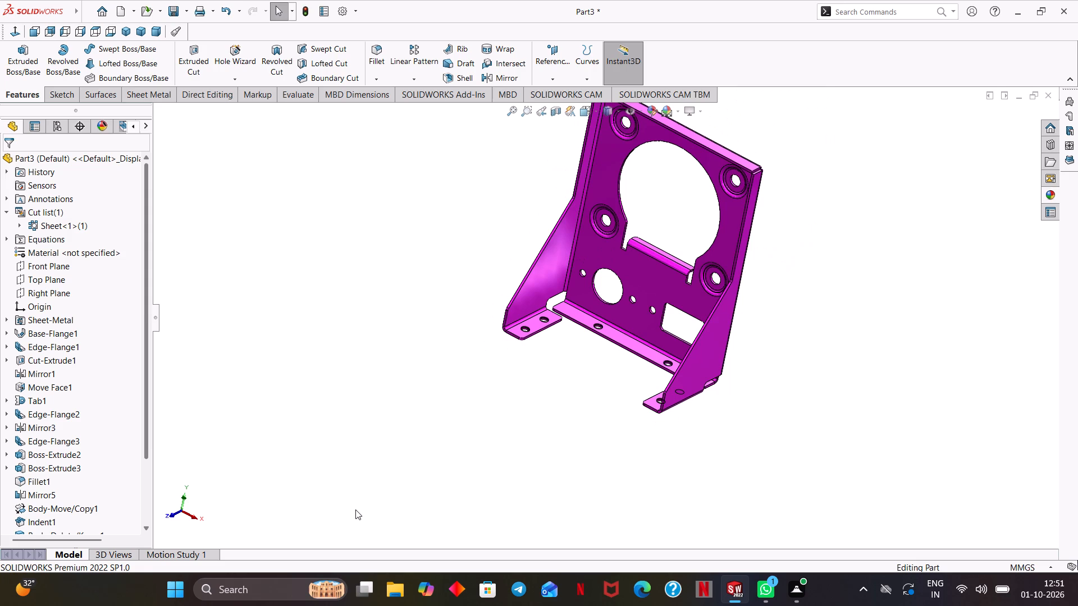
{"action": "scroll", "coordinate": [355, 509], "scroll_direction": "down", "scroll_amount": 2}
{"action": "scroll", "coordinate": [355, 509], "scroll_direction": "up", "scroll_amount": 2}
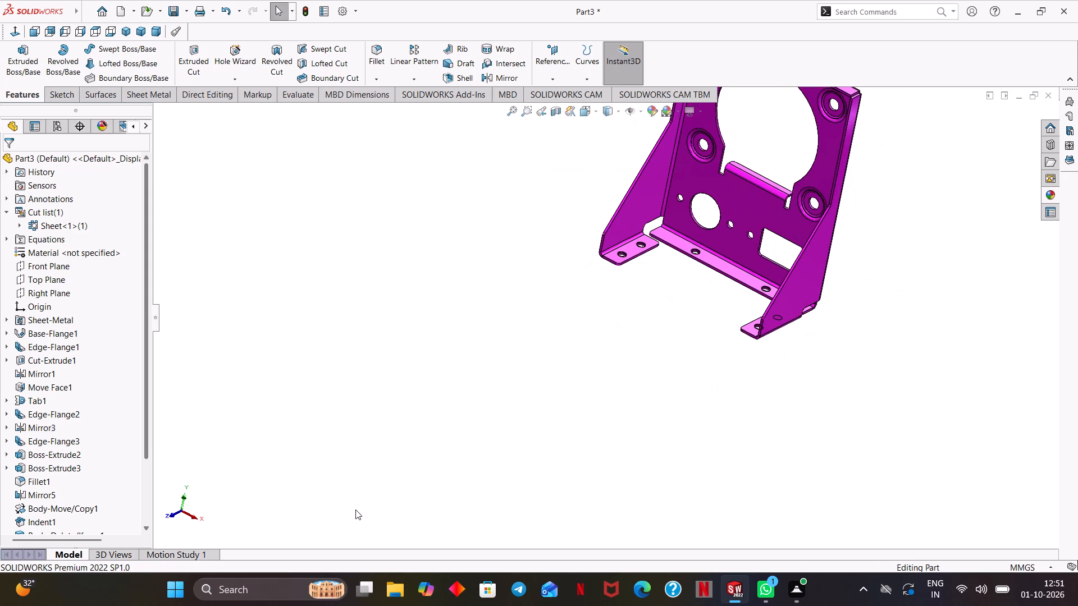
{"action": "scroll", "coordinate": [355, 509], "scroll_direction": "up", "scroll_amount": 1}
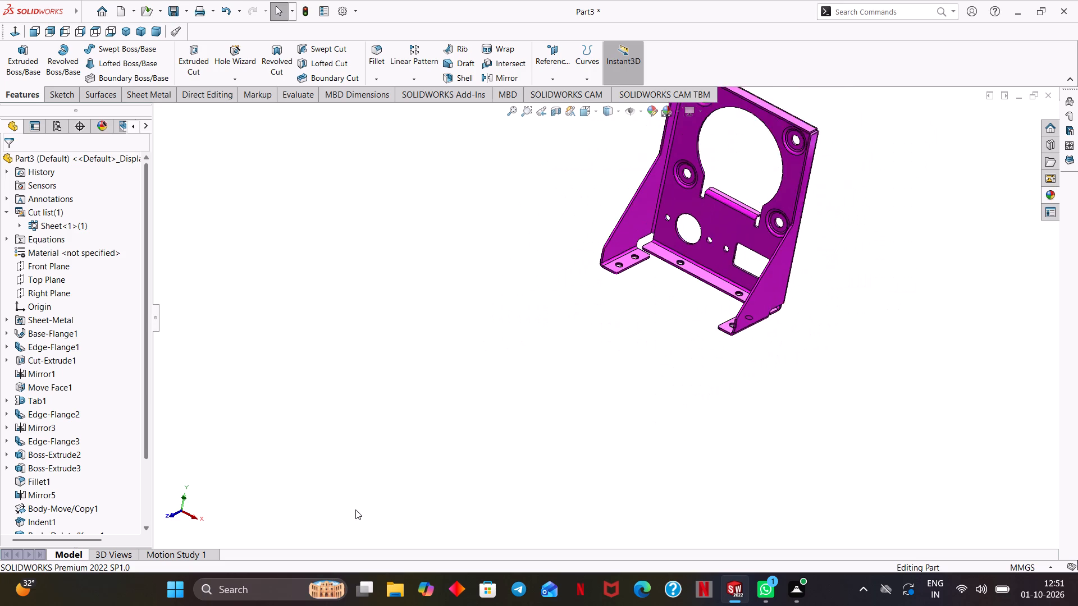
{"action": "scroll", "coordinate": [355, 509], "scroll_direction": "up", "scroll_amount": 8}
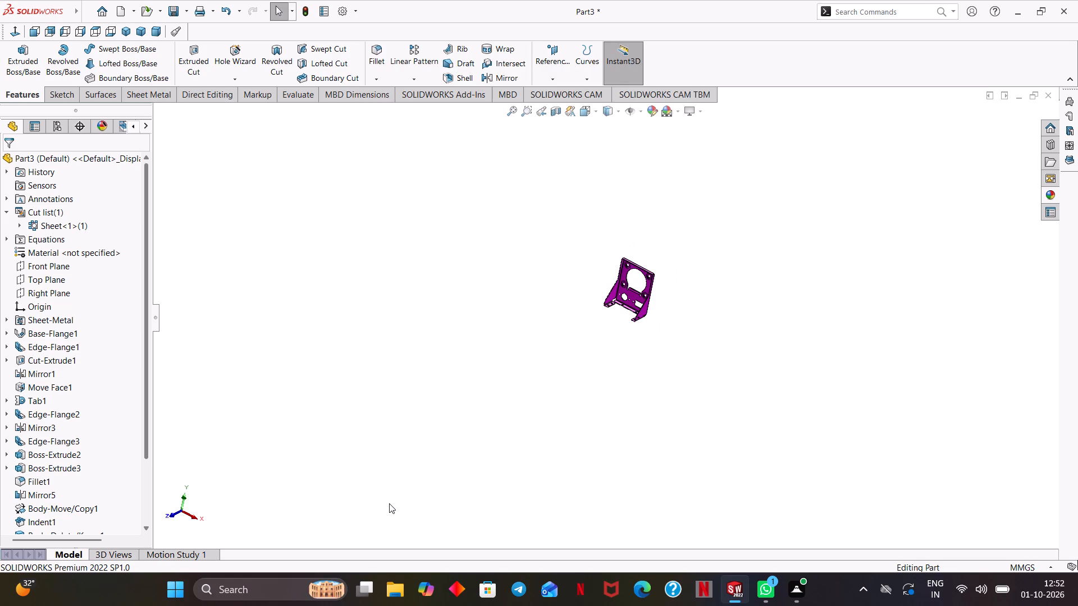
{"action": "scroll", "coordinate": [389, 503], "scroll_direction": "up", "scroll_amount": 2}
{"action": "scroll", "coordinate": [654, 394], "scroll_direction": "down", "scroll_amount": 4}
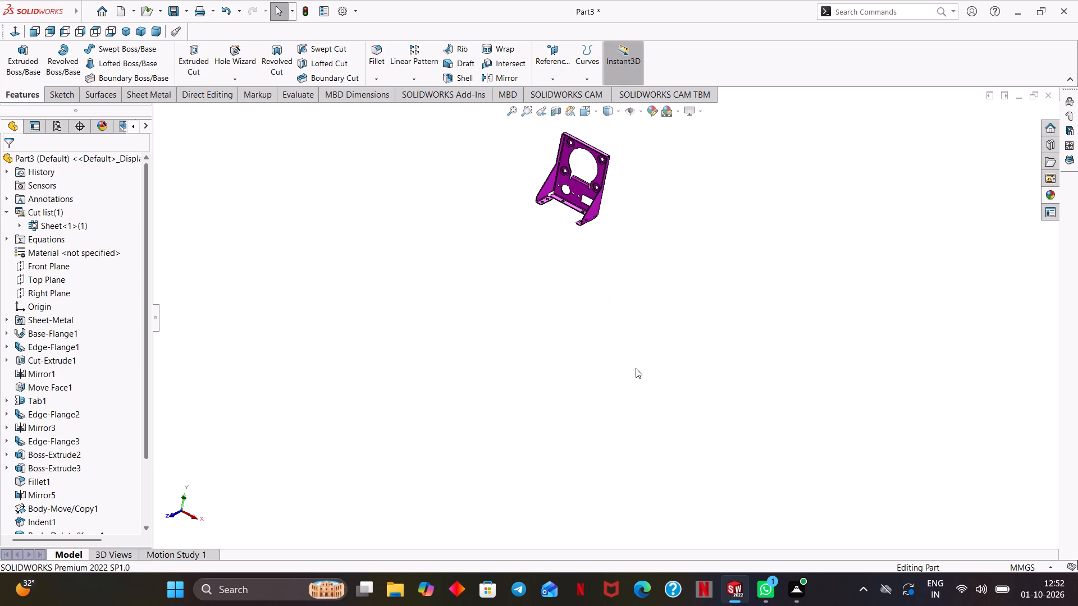
Examine the whole bracket centred and enlarged at the turned angle, including its recessed corner holes, cutouts and side flanges.
{"action": "middle_click_drag", "start_coordinate": [592, 359], "coordinate": [584, 414], "text": "ctrl"}
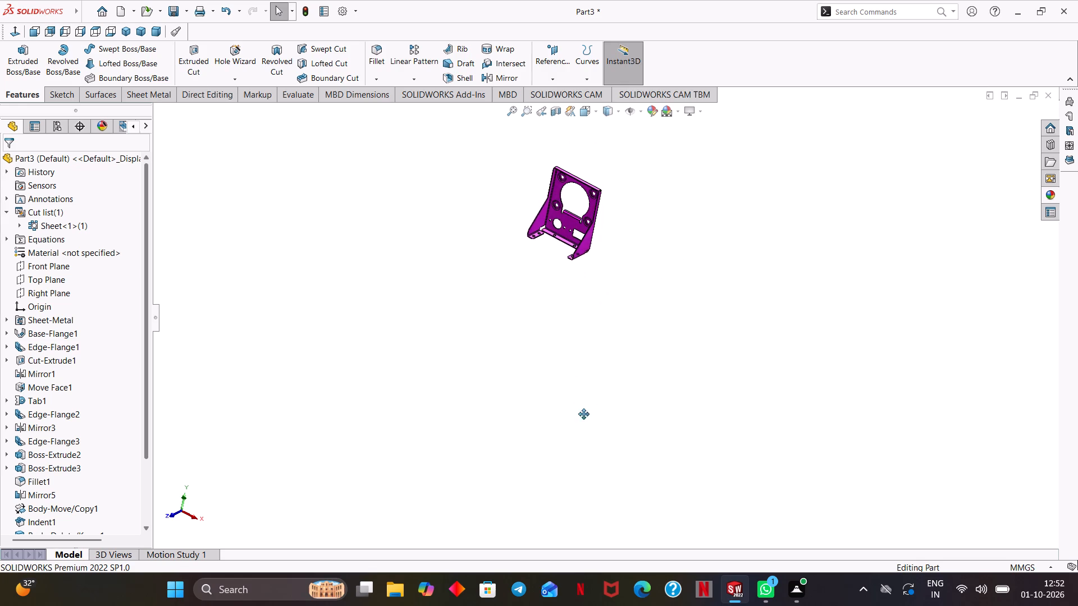
{"action": "middle_click_drag", "start_coordinate": [584, 414], "coordinate": [588, 515], "text": "ctrl"}
{"action": "scroll", "coordinate": [595, 454], "scroll_direction": "down", "scroll_amount": 3}
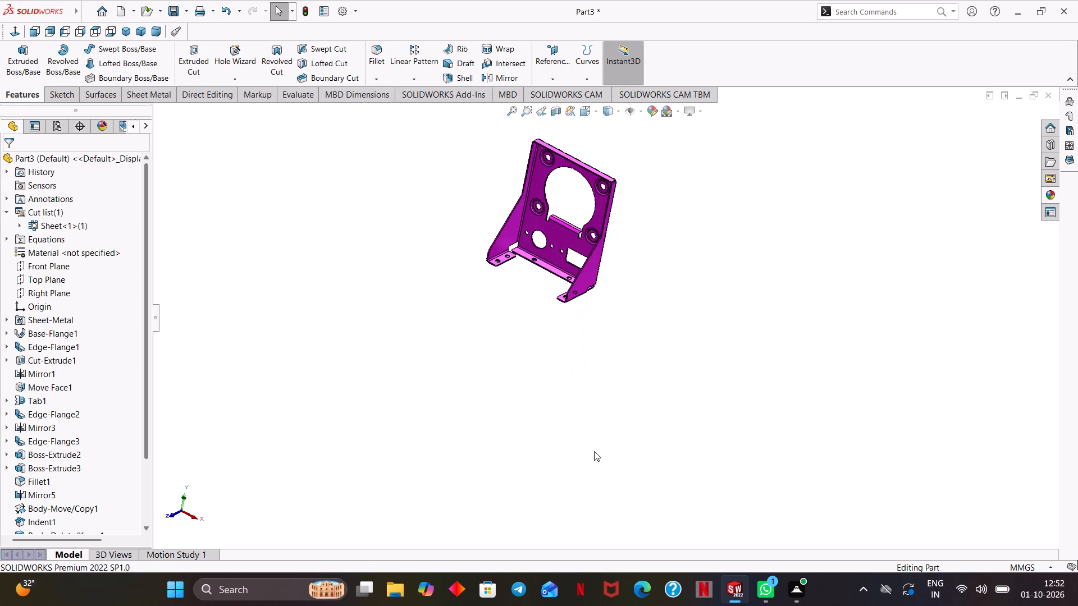
{"action": "middle_click_drag", "start_coordinate": [585, 412], "coordinate": [608, 535], "text": "ctrl"}
{"action": "scroll", "coordinate": [601, 477], "scroll_direction": "down", "scroll_amount": 2, "text": "ctrl"}
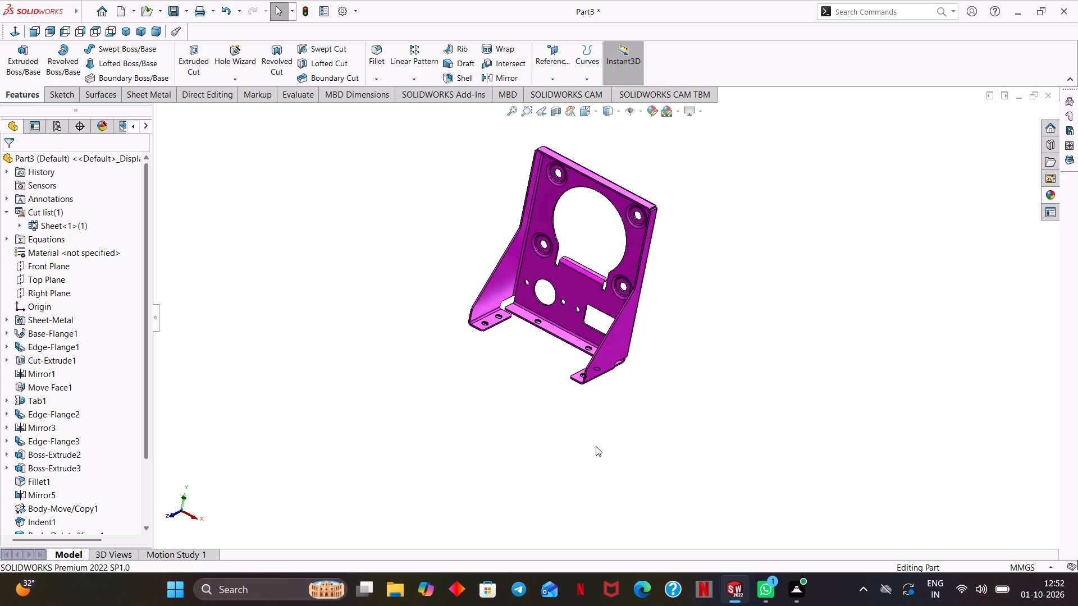
{"action": "scroll", "coordinate": [596, 442], "scroll_direction": "down", "scroll_amount": 1, "text": "ctrl"}
{"action": "middle_click_drag", "start_coordinate": [594, 432], "coordinate": [601, 508], "text": "ctrl"}
{"action": "scroll", "coordinate": [621, 494], "scroll_direction": "down", "scroll_amount": 1, "text": "ctrl"}
{"action": "middle_click_drag", "start_coordinate": [609, 462], "coordinate": [625, 498], "text": "ctrl"}
{"action": "middle_click_drag", "start_coordinate": [639, 470], "coordinate": [638, 487], "text": "ctrl"}
{"action": "scroll", "coordinate": [643, 484], "scroll_direction": "down", "scroll_amount": 1, "text": "ctrl"}
{"action": "middle_click_drag", "start_coordinate": [645, 472], "coordinate": [664, 522], "text": "ctrl"}
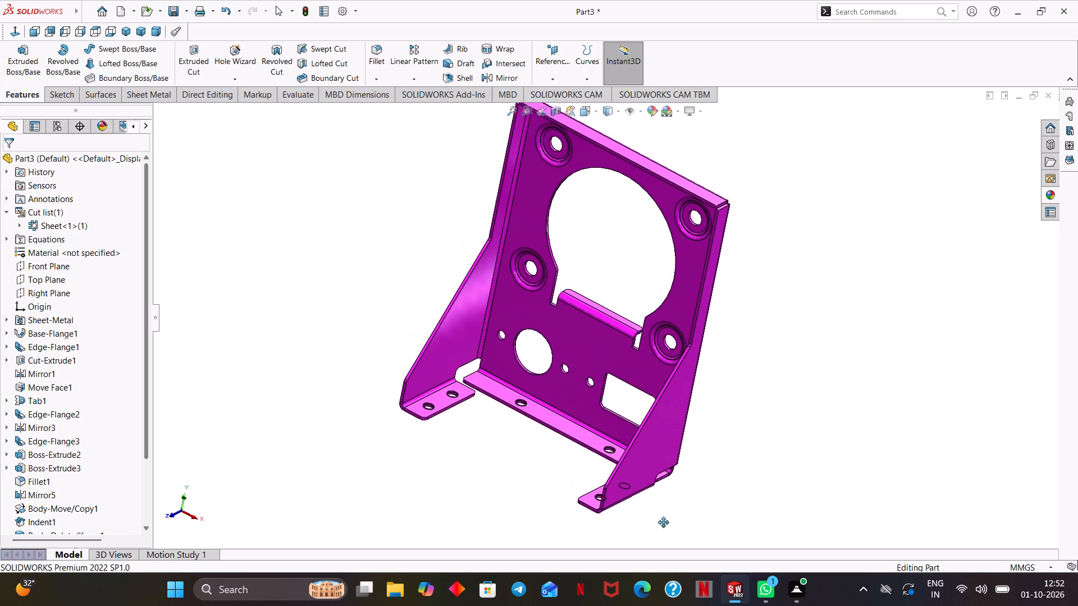
{"action": "middle_click_drag", "start_coordinate": [664, 522], "coordinate": [672, 534], "text": "ctrl"}
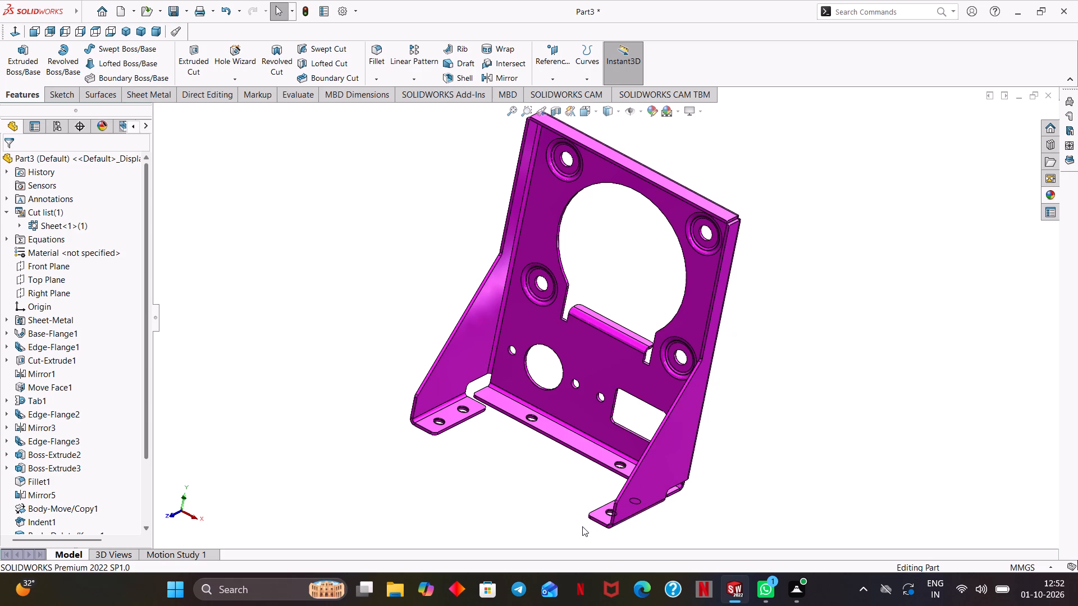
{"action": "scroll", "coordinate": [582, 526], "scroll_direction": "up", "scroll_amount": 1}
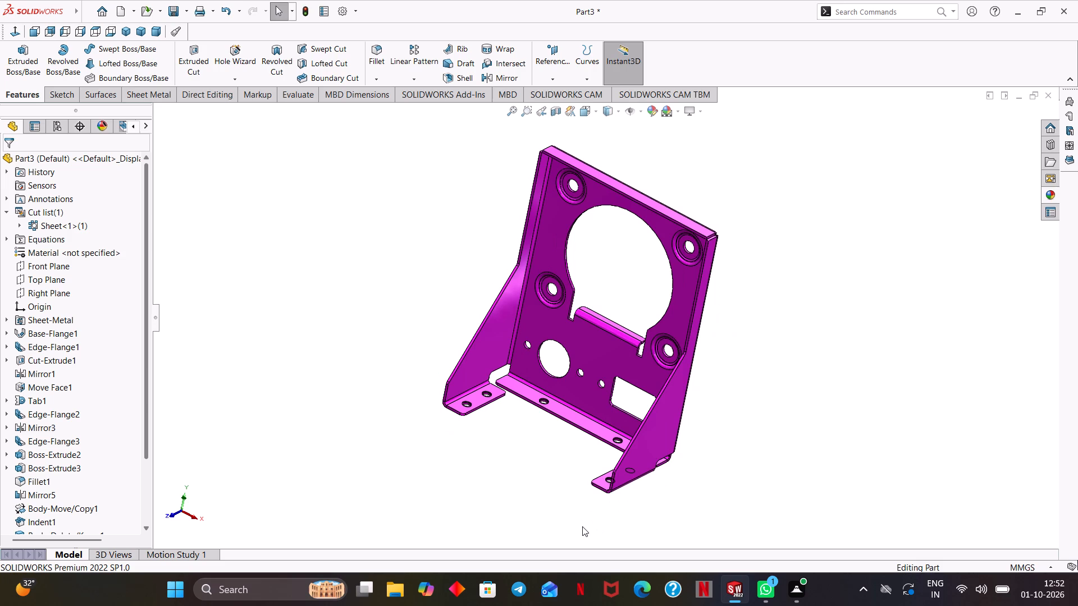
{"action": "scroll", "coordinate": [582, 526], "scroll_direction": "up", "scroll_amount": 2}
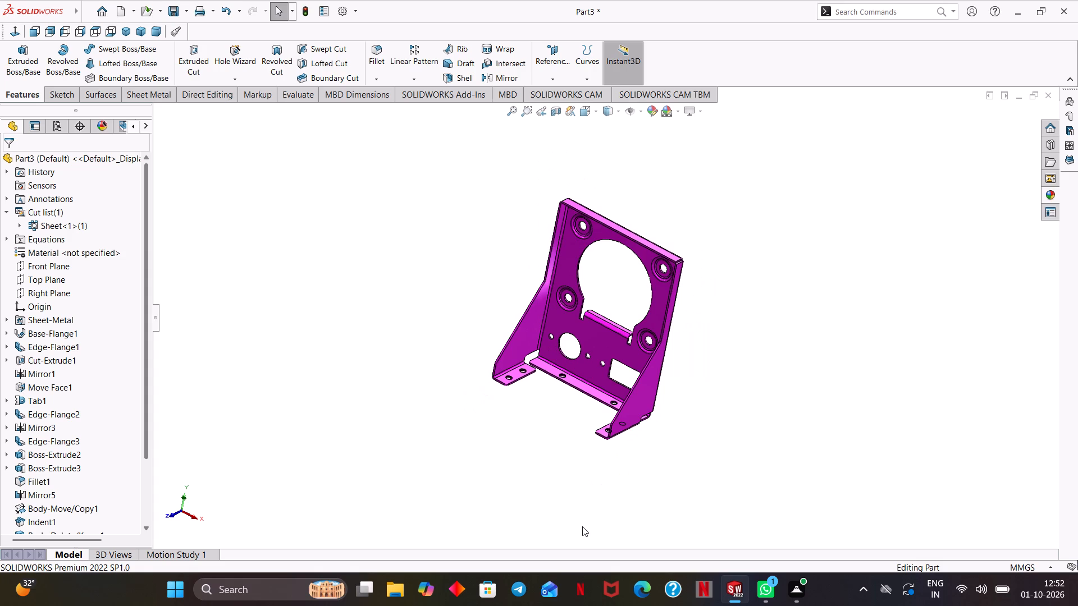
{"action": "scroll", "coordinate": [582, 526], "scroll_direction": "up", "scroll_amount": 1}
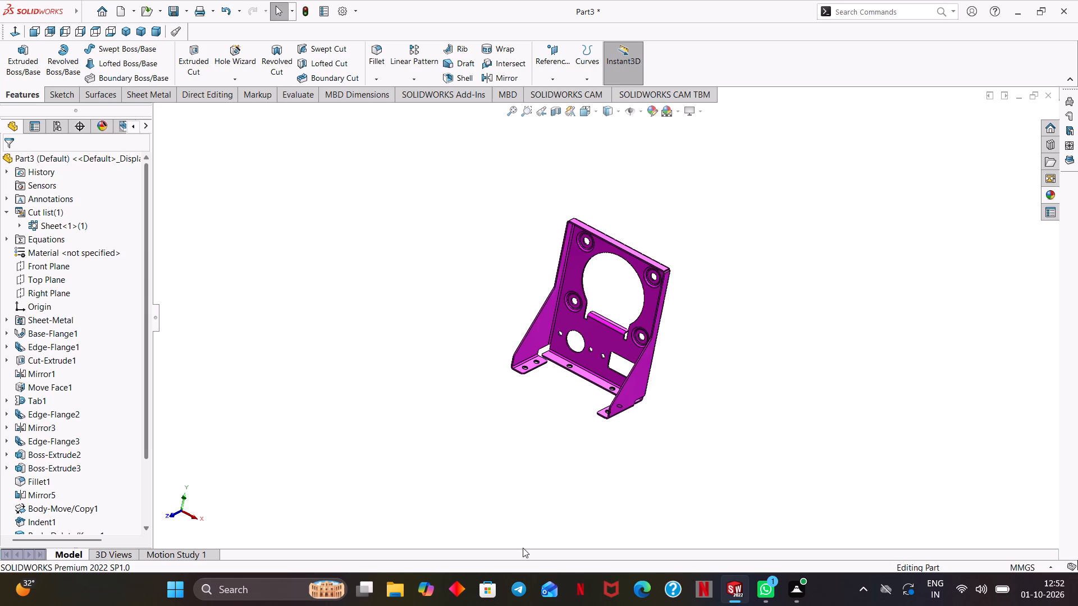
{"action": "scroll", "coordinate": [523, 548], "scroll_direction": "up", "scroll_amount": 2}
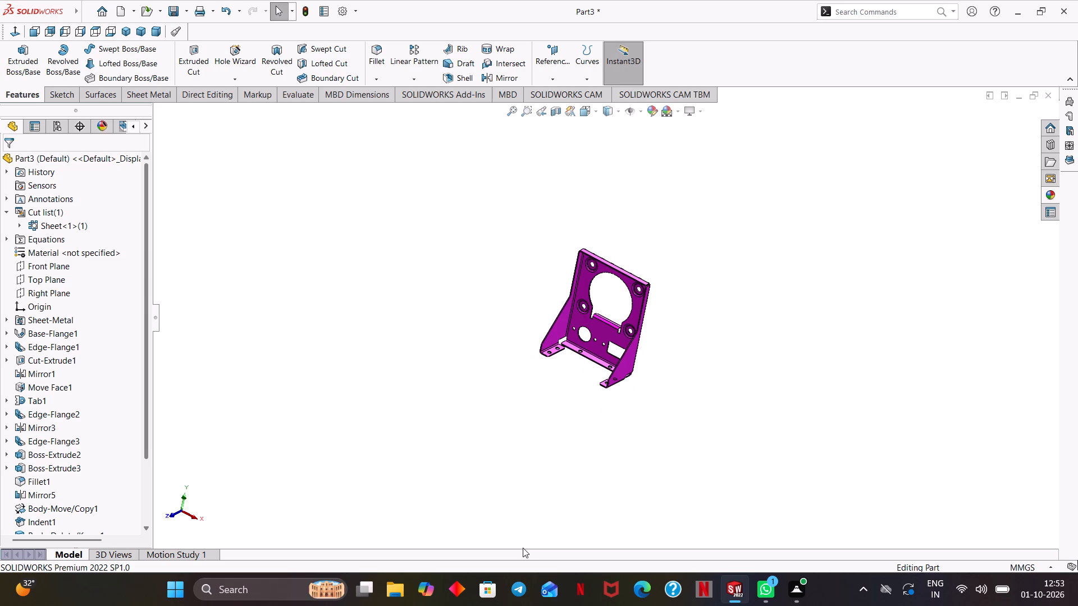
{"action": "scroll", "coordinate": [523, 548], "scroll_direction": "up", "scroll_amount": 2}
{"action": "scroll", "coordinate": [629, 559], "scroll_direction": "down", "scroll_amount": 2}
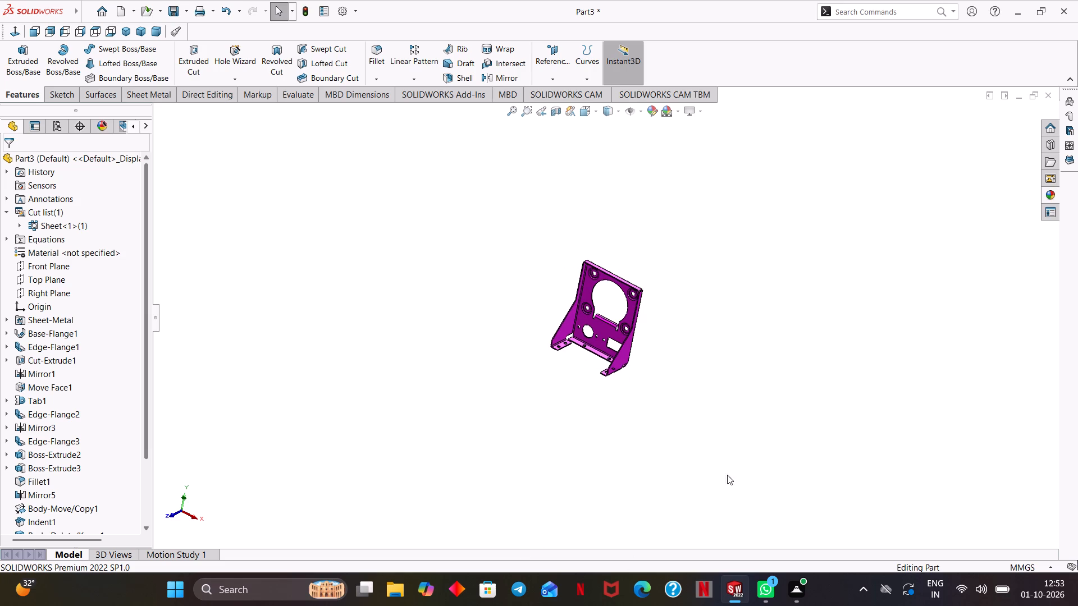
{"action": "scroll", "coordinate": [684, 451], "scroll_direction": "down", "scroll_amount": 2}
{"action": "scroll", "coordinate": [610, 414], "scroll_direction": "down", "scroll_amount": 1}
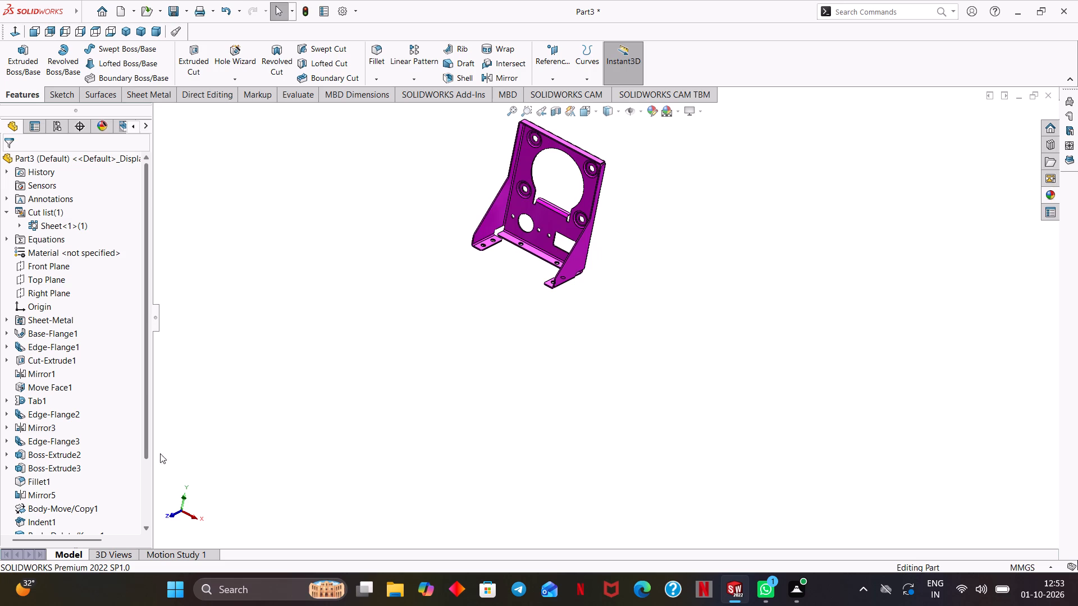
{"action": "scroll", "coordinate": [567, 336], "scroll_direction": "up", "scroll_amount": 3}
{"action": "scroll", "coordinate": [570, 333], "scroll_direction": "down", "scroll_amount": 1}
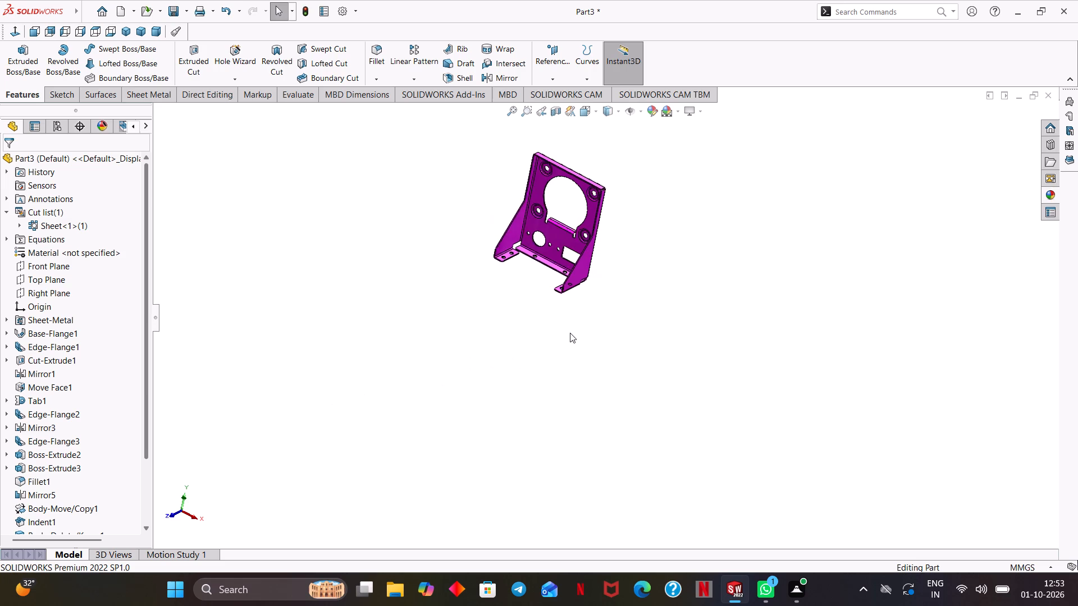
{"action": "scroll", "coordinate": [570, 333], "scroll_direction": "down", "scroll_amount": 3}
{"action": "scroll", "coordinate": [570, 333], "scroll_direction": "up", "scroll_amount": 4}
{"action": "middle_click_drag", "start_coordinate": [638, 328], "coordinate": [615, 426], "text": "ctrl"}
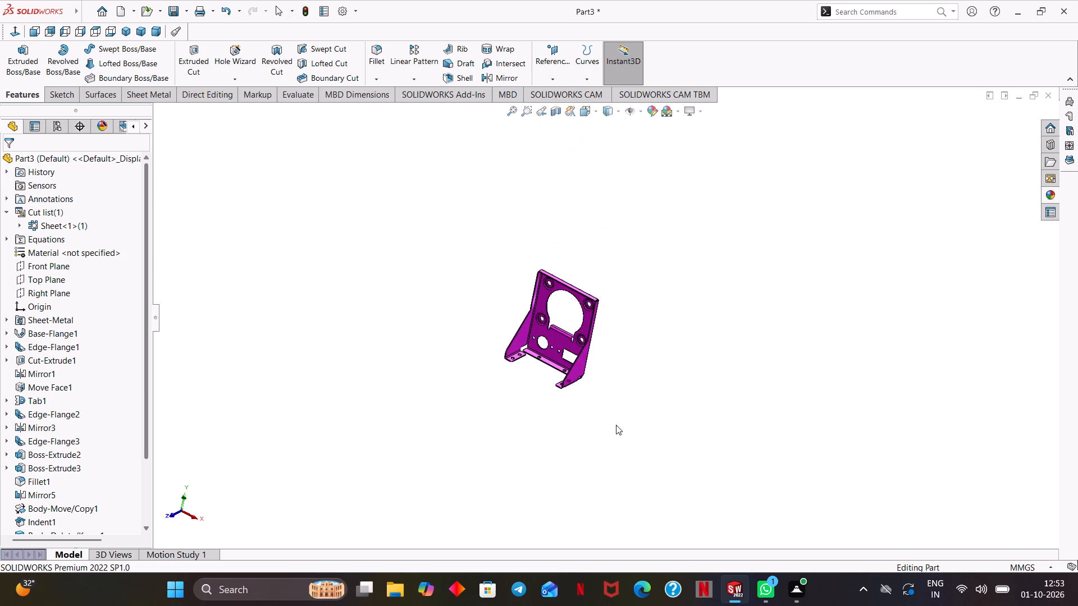
Examine the whole bracket from the front, bottom, top and right side, and return to the isometric view.
{"action": "scroll", "coordinate": [625, 413], "scroll_direction": "down", "scroll_amount": 2}
{"action": "key", "text": "ctrl+7"}
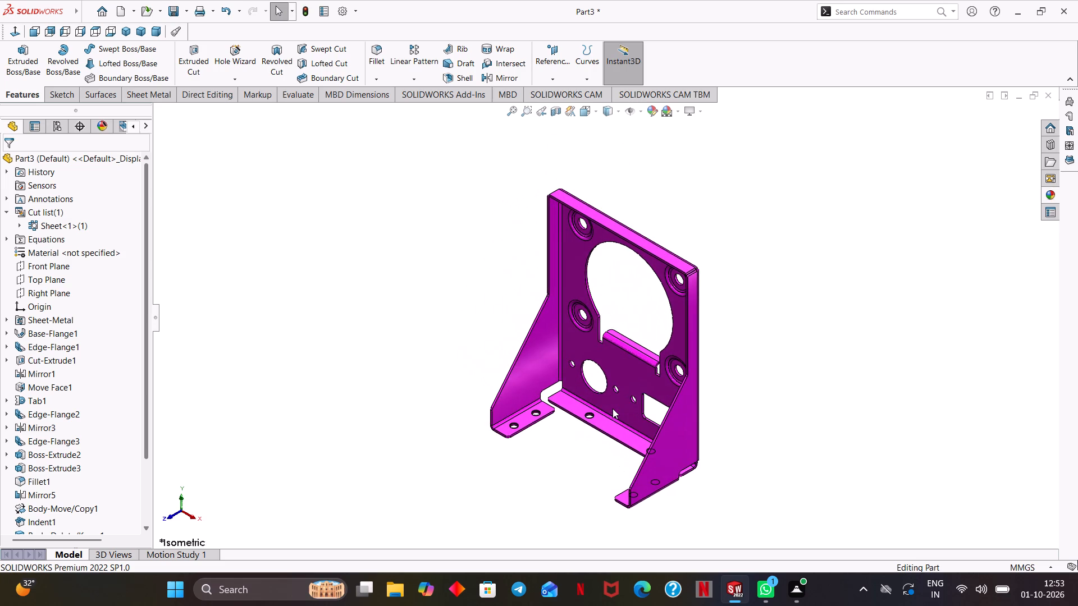
{"action": "key", "text": "ctrl+8"}
{"action": "key", "text": "ctrl+9"}
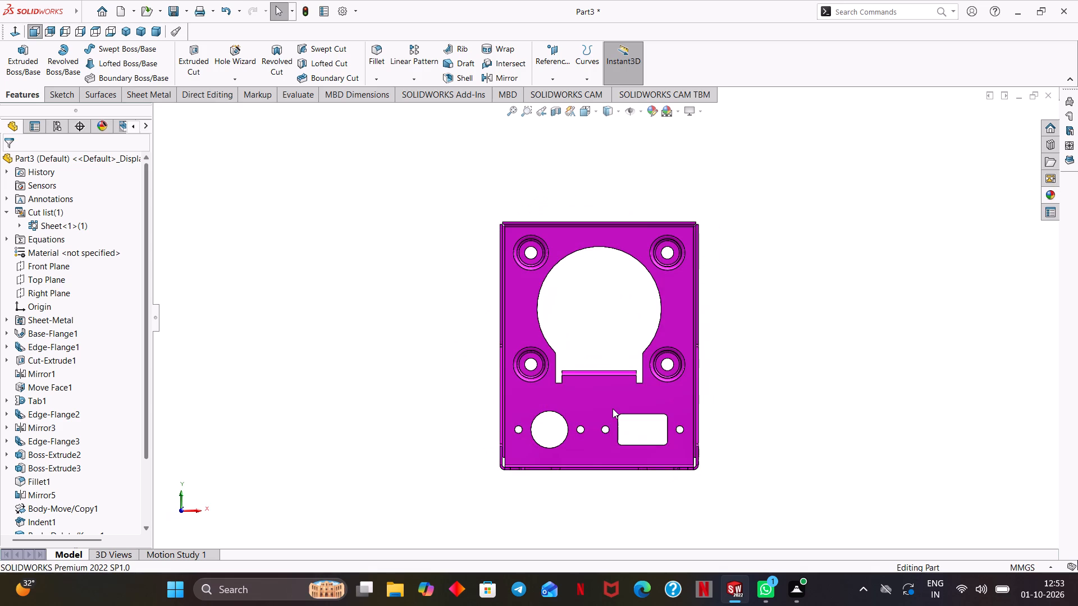
{"action": "key", "text": "ctrl+7"}
{"action": "key", "text": "ctrl+6"}
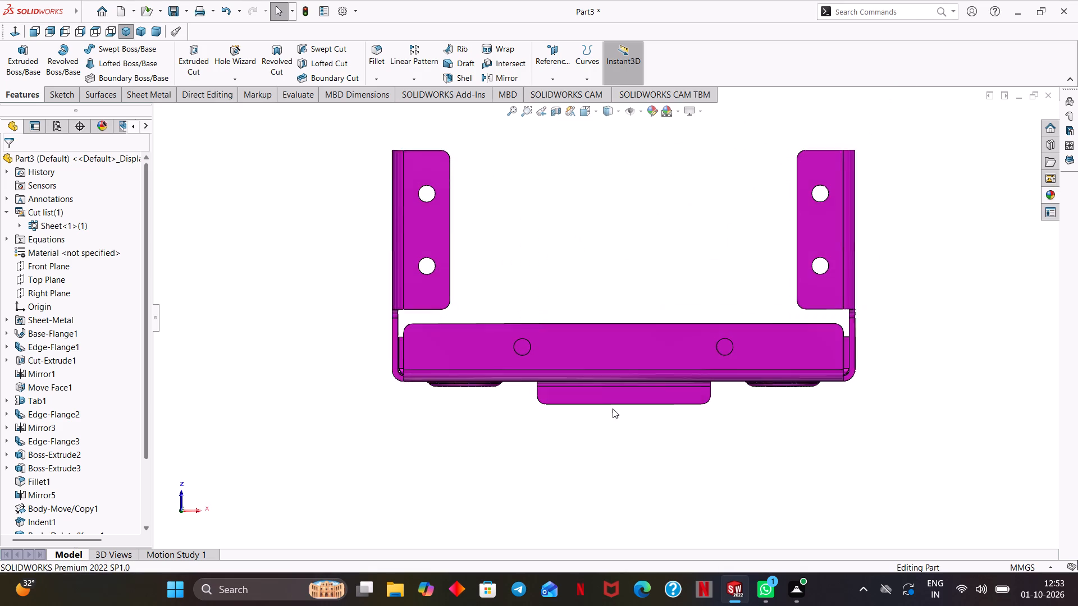
{"action": "key", "text": "ctrl+5"}
{"action": "key", "text": "ctrl+4"}
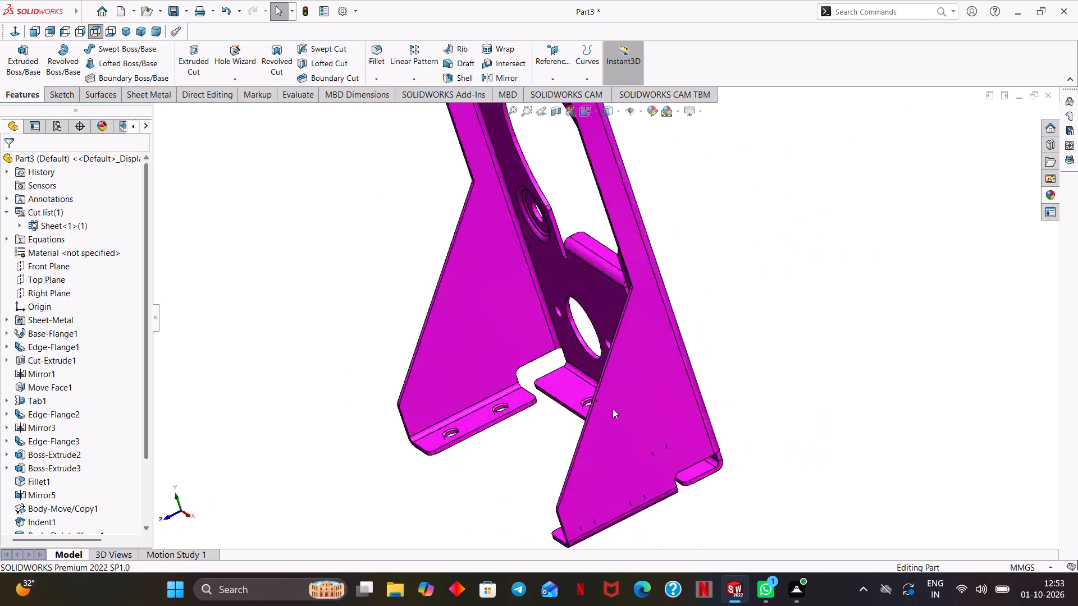
{"action": "key", "text": "ctrl+7"}
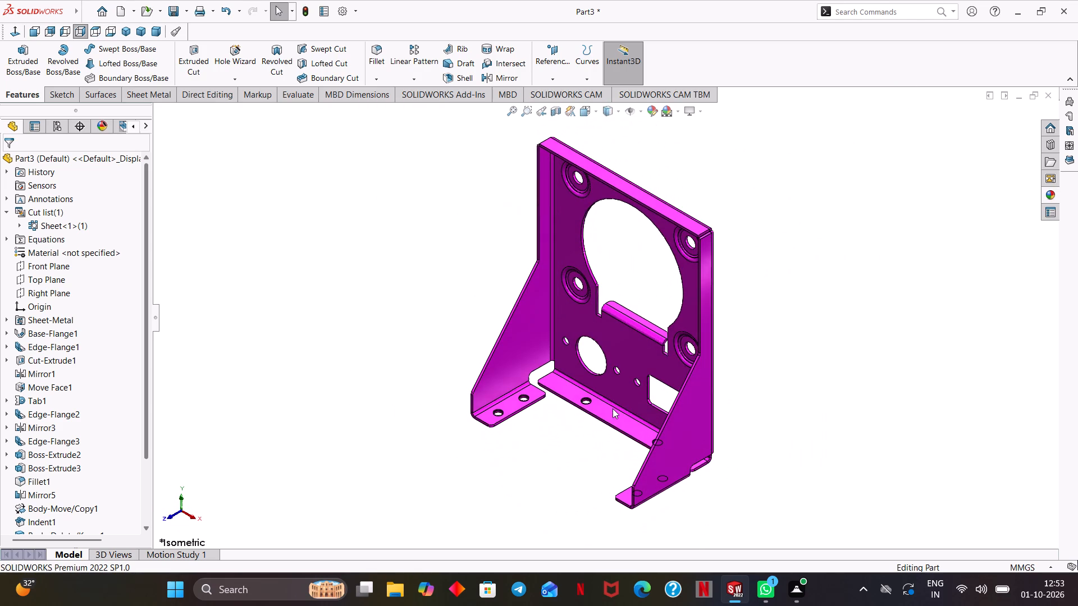
Section the bracket at the Right Plane with zero offset, after previewing Front Plane cuts offset 52 mm and 11 mm.
{"action": "left_click", "coordinate": [563, 105]}
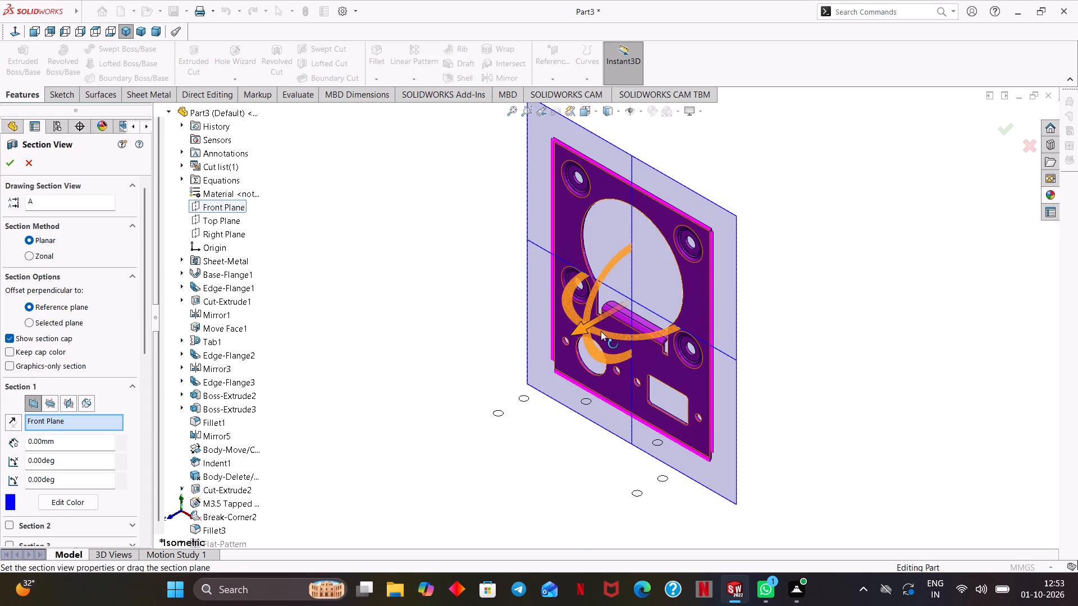
{"action": "left_click_drag", "start_coordinate": [578, 327], "coordinate": [460, 368]}
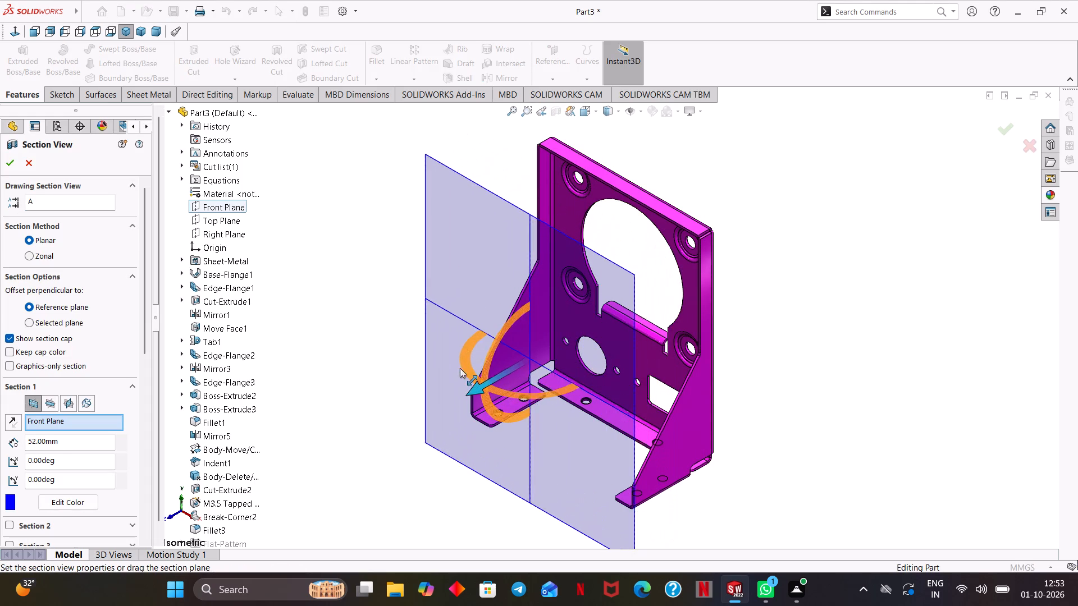
{"action": "left_click_drag", "start_coordinate": [460, 368], "coordinate": [552, 334]}
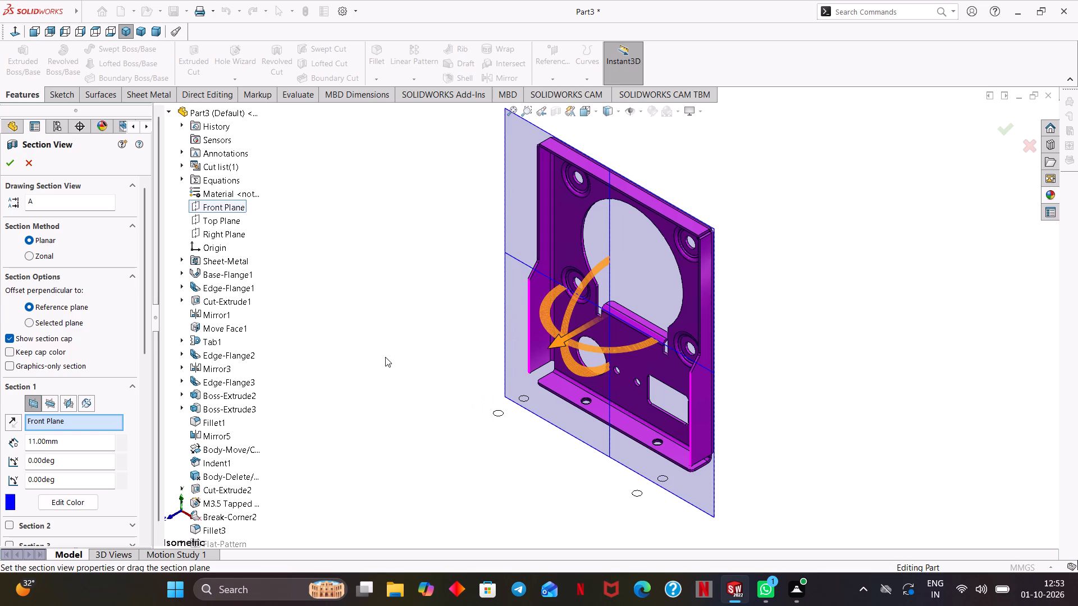
{"action": "left_click", "coordinate": [220, 219]}
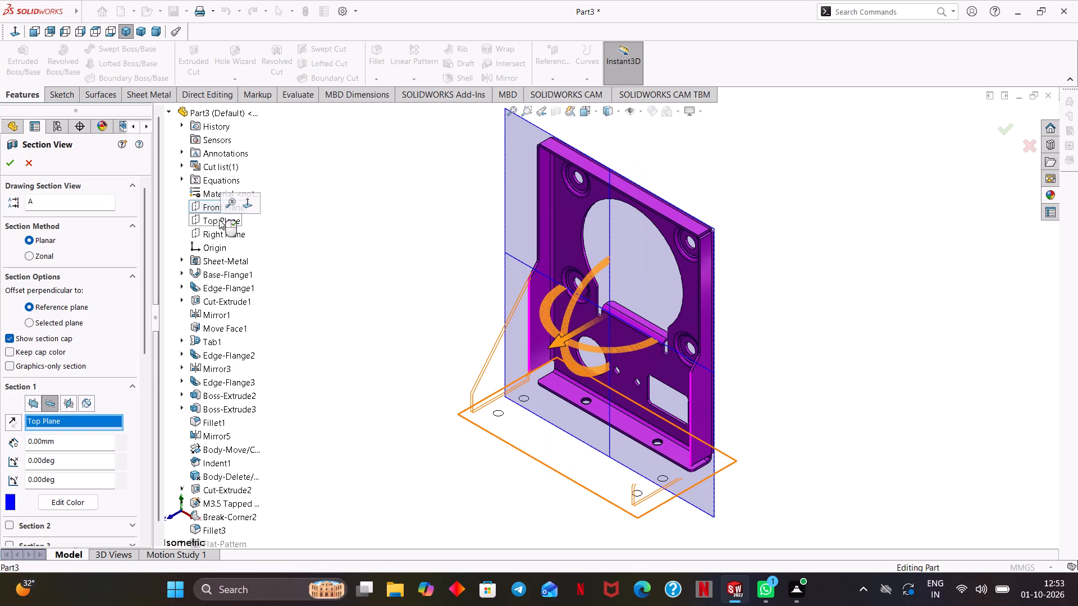
{"action": "left_click", "coordinate": [217, 235]}
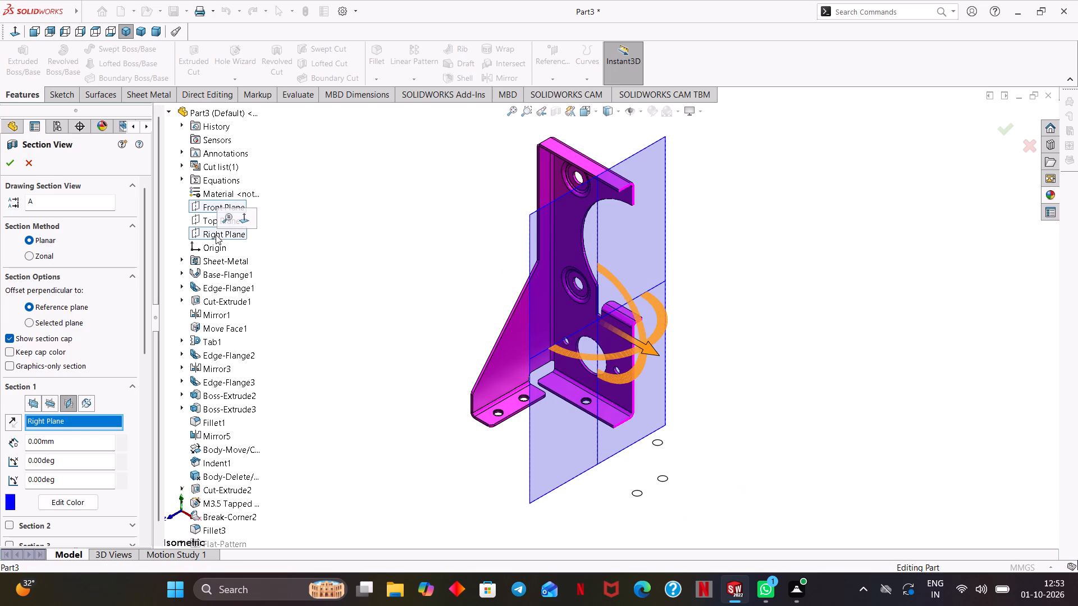
{"action": "key", "text": "Return"}
Examine the sectioned bracket's lower flange, side mounting tab and the corner cutout between them up close from several angles.
{"action": "middle_click_drag", "start_coordinate": [476, 306], "coordinate": [441, 269]}
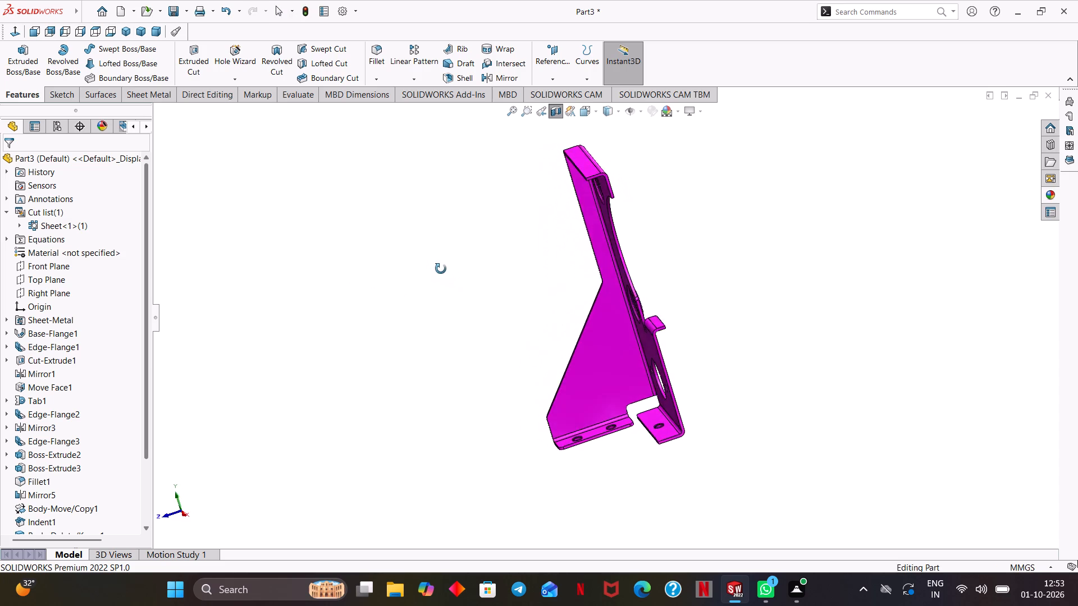
{"action": "middle_click_drag", "start_coordinate": [441, 269], "coordinate": [447, 268]}
{"action": "scroll", "coordinate": [450, 268], "scroll_direction": "down", "scroll_amount": 3}
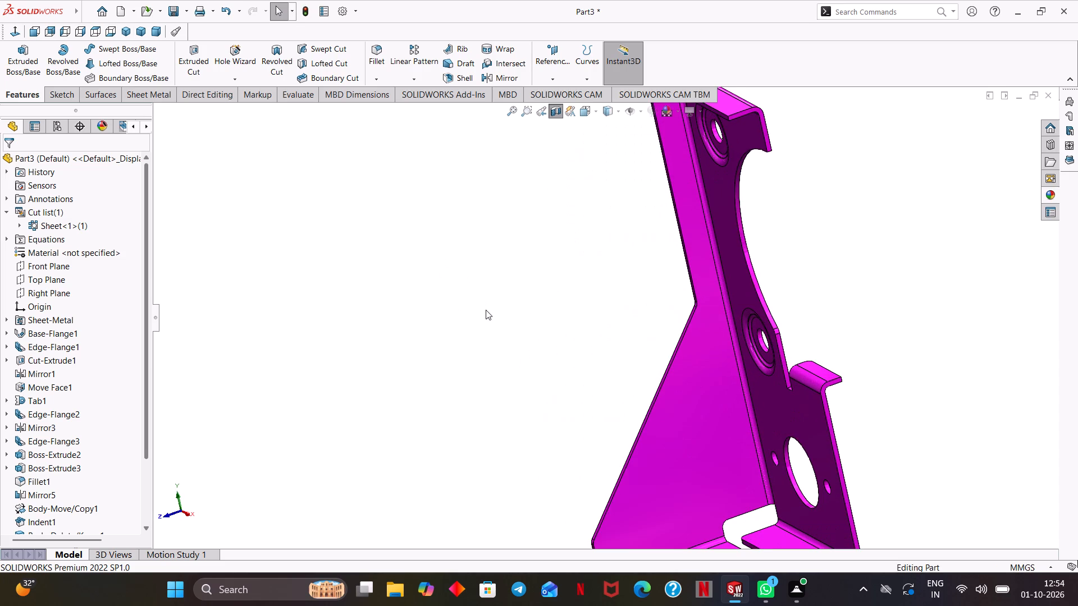
{"action": "key", "text": "ctrl+7"}
{"action": "scroll", "coordinate": [504, 321], "scroll_direction": "down", "scroll_amount": 4}
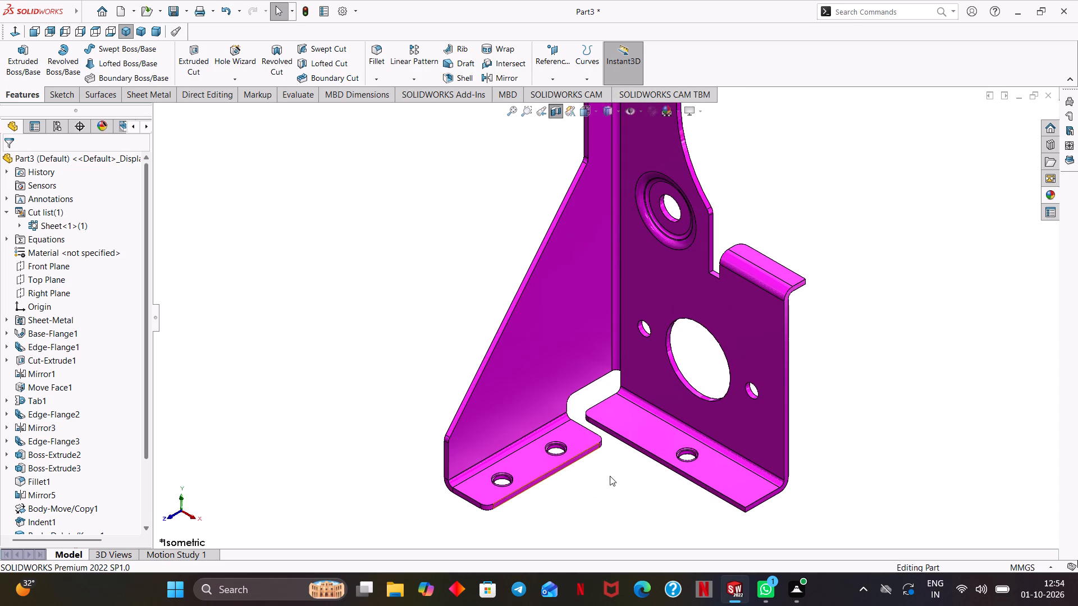
{"action": "scroll", "coordinate": [608, 495], "scroll_direction": "down", "scroll_amount": 1}
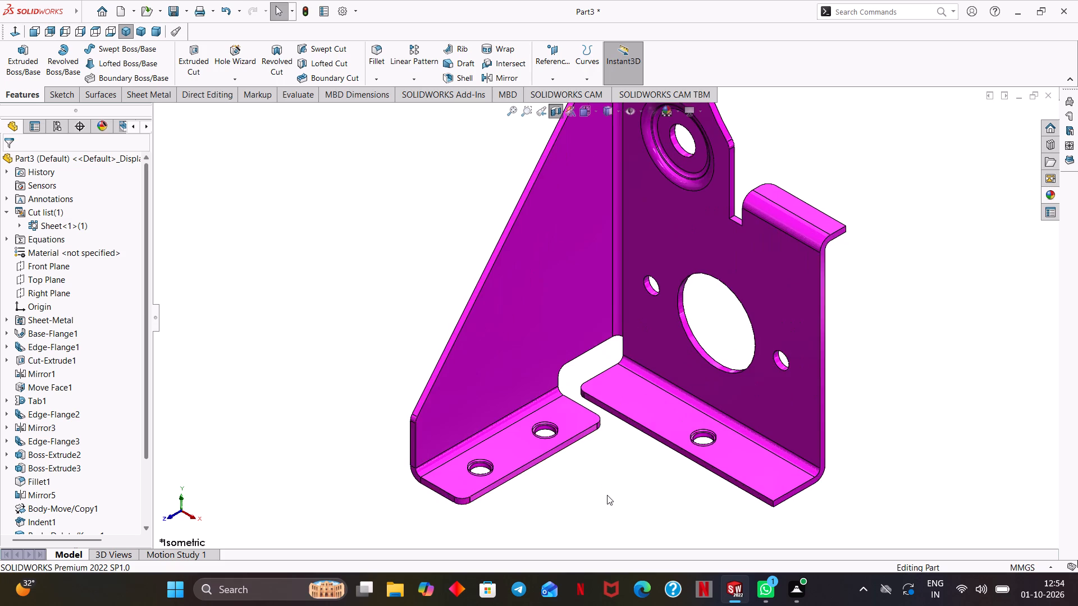
{"action": "middle_click_drag", "start_coordinate": [601, 492], "coordinate": [598, 440]}
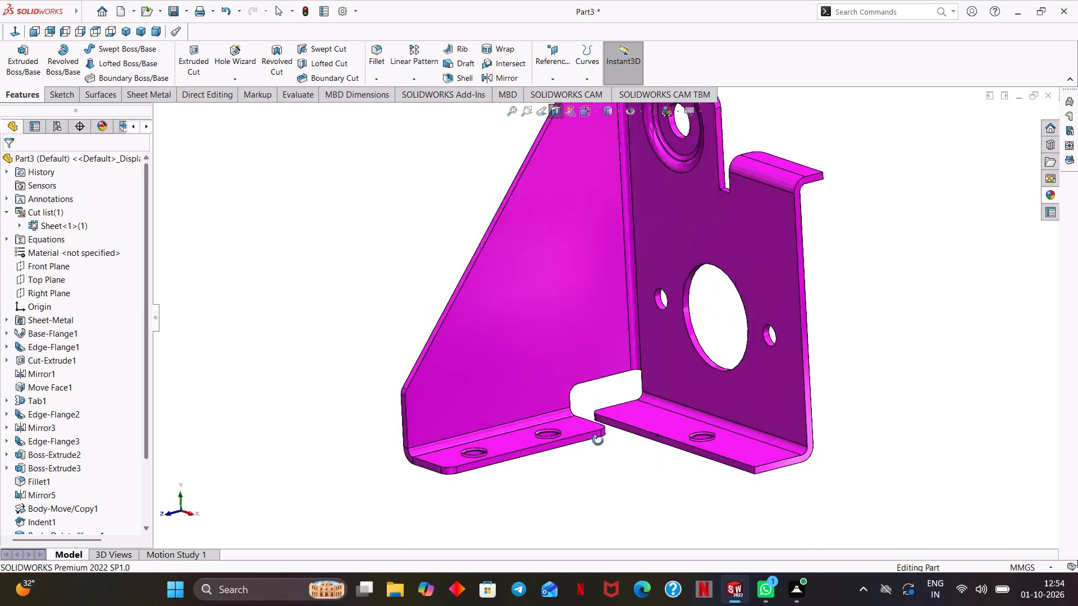
{"action": "middle_click_drag", "start_coordinate": [598, 440], "coordinate": [539, 457]}
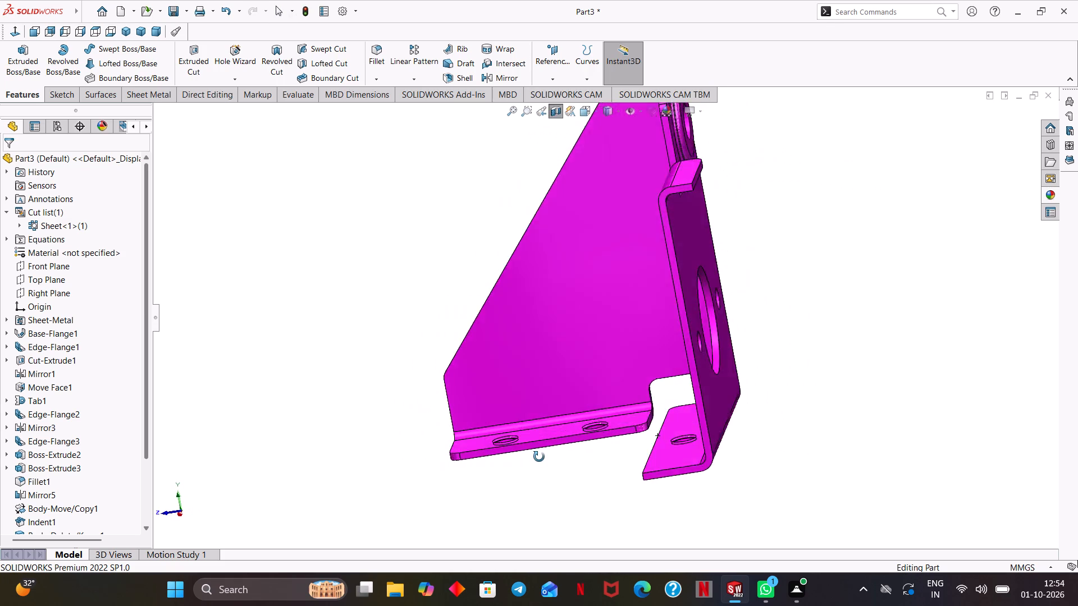
{"action": "middle_click_drag", "start_coordinate": [539, 457], "coordinate": [590, 463]}
{"action": "scroll", "coordinate": [585, 451], "scroll_direction": "up", "scroll_amount": 2}
{"action": "scroll", "coordinate": [584, 450], "scroll_direction": "down", "scroll_amount": 2}
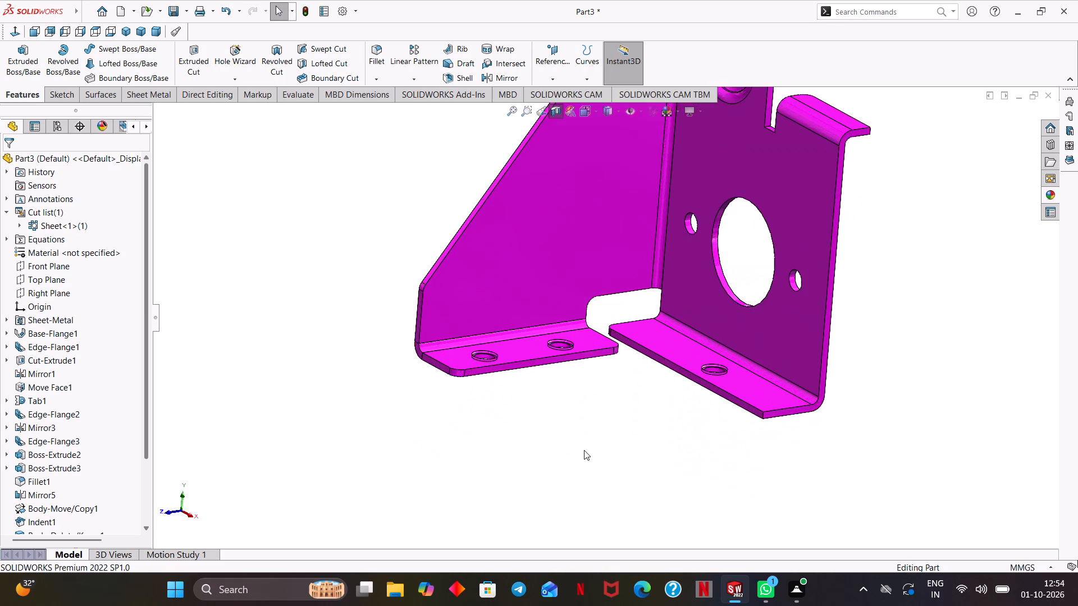
{"action": "scroll", "coordinate": [582, 448], "scroll_direction": "down", "scroll_amount": 2}
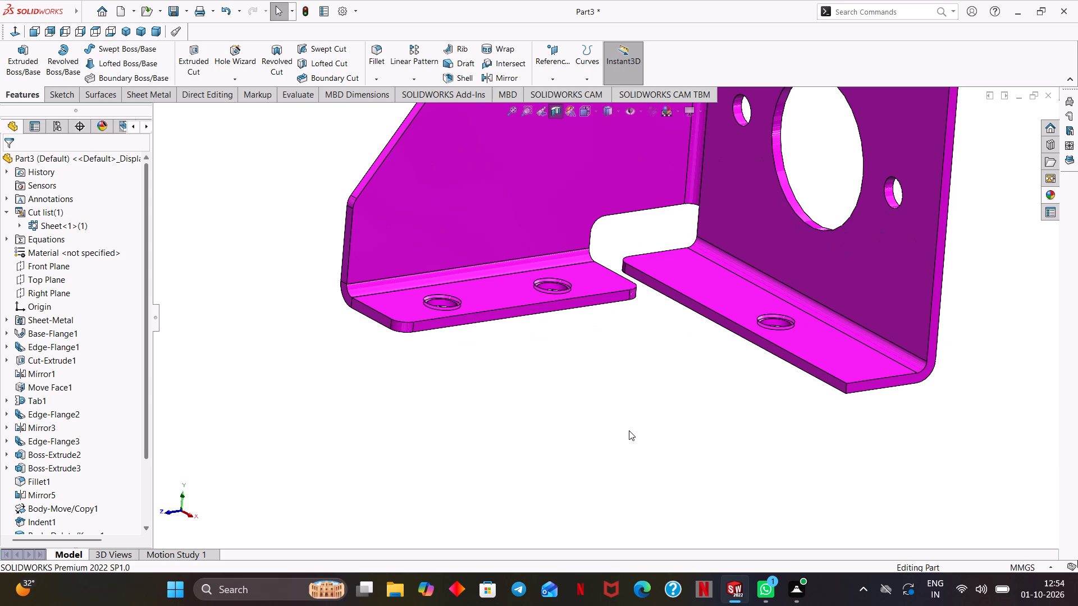
{"action": "middle_click_drag", "start_coordinate": [629, 430], "coordinate": [591, 456], "text": "ctrl"}
{"action": "middle_click_drag", "start_coordinate": [591, 439], "coordinate": [589, 396]}
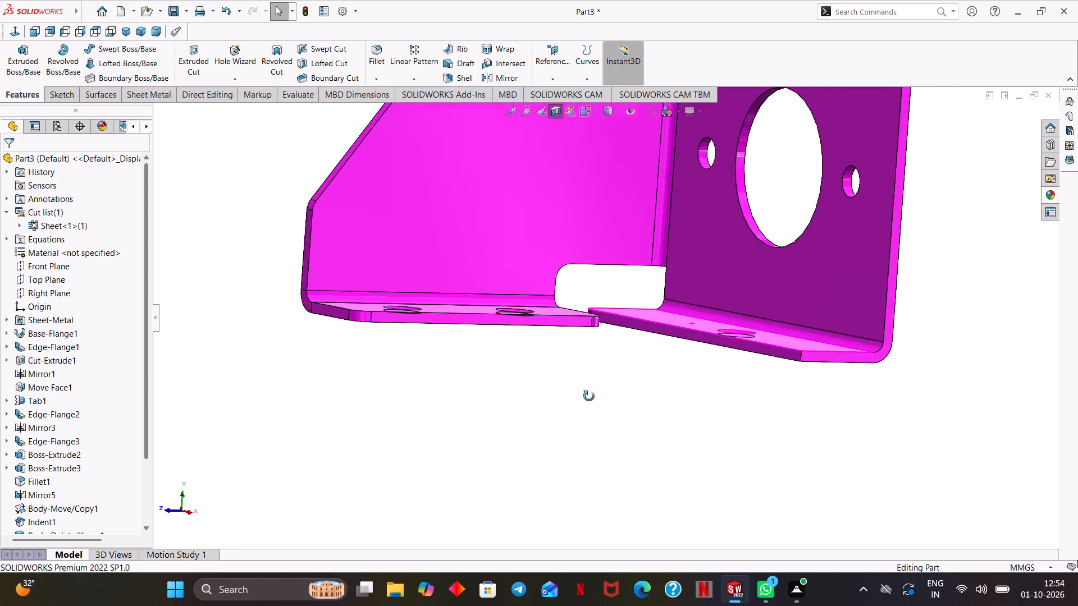
{"action": "middle_click_drag", "start_coordinate": [589, 396], "coordinate": [589, 393]}
Turn the sectioned bracket around to examine its side flange, front face and back face as a whole.
{"action": "scroll", "coordinate": [591, 390], "scroll_direction": "up", "scroll_amount": 5}
{"action": "middle_click_drag", "start_coordinate": [605, 389], "coordinate": [591, 419], "text": "ctrl"}
{"action": "scroll", "coordinate": [592, 410], "scroll_direction": "up", "scroll_amount": 2}
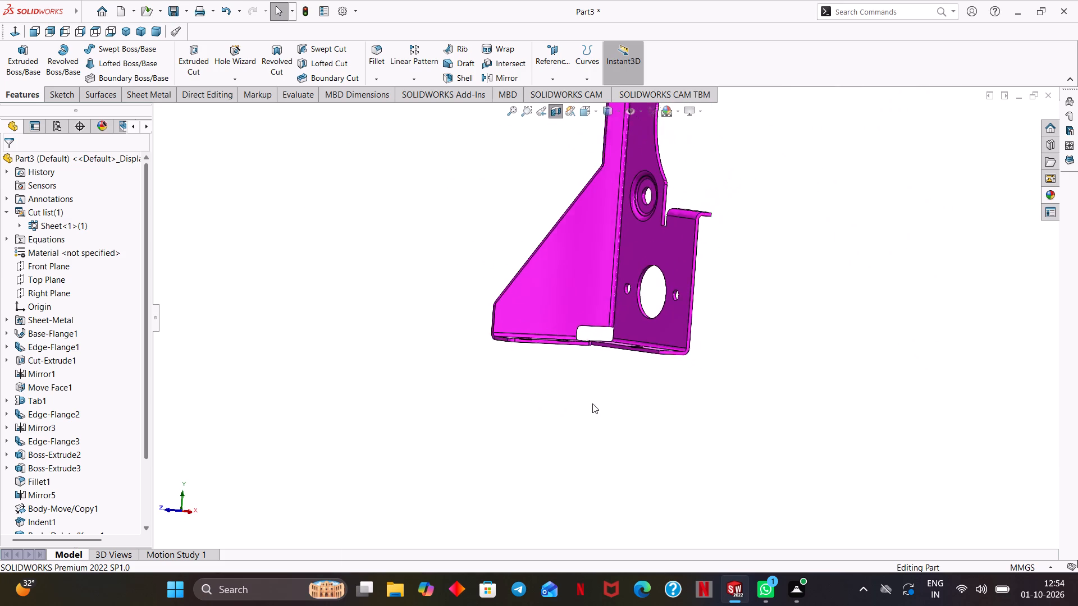
{"action": "middle_click_drag", "start_coordinate": [597, 392], "coordinate": [569, 434], "text": "ctrl"}
{"action": "middle_click_drag", "start_coordinate": [587, 405], "coordinate": [576, 431], "text": "ctrl"}
{"action": "middle_click_drag", "start_coordinate": [624, 411], "coordinate": [583, 422]}
{"action": "middle_click_drag", "start_coordinate": [623, 415], "coordinate": [634, 413]}
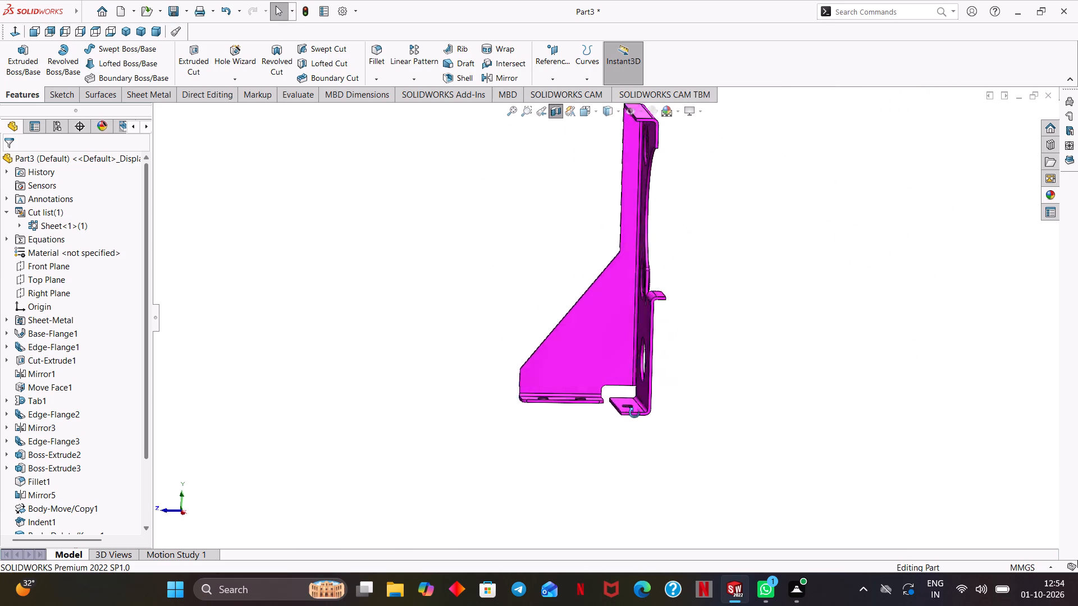
{"action": "middle_click_drag", "start_coordinate": [634, 413], "coordinate": [706, 349]}
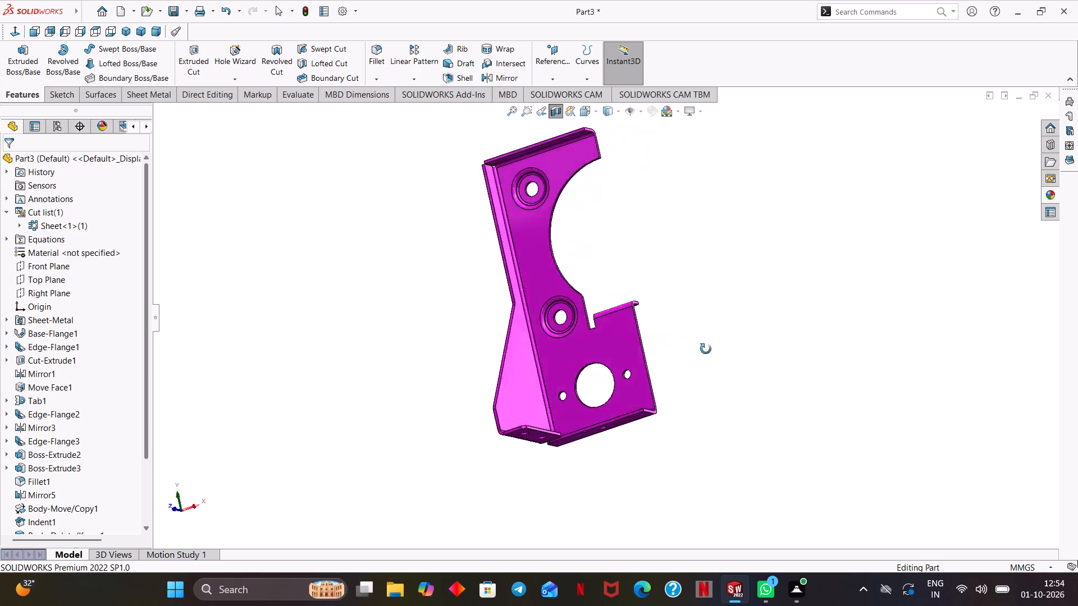
{"action": "middle_click_drag", "start_coordinate": [706, 349], "coordinate": [540, 383]}
{"action": "left_click", "coordinate": [540, 383], "text": "ctrl"}
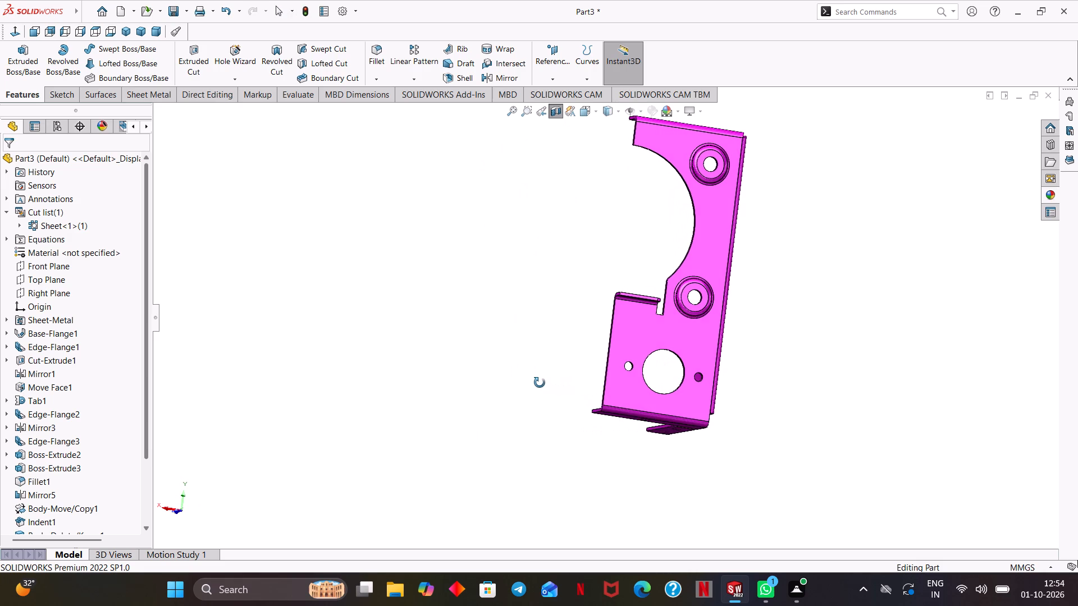
Examine the sectioned bracket's cut edge, recessed holes and side flange from the side and front.
{"action": "middle_click_drag", "start_coordinate": [540, 383], "coordinate": [643, 390]}
{"action": "left_click_drag", "start_coordinate": [540, 383], "coordinate": [643, 390], "text": "ctrl"}
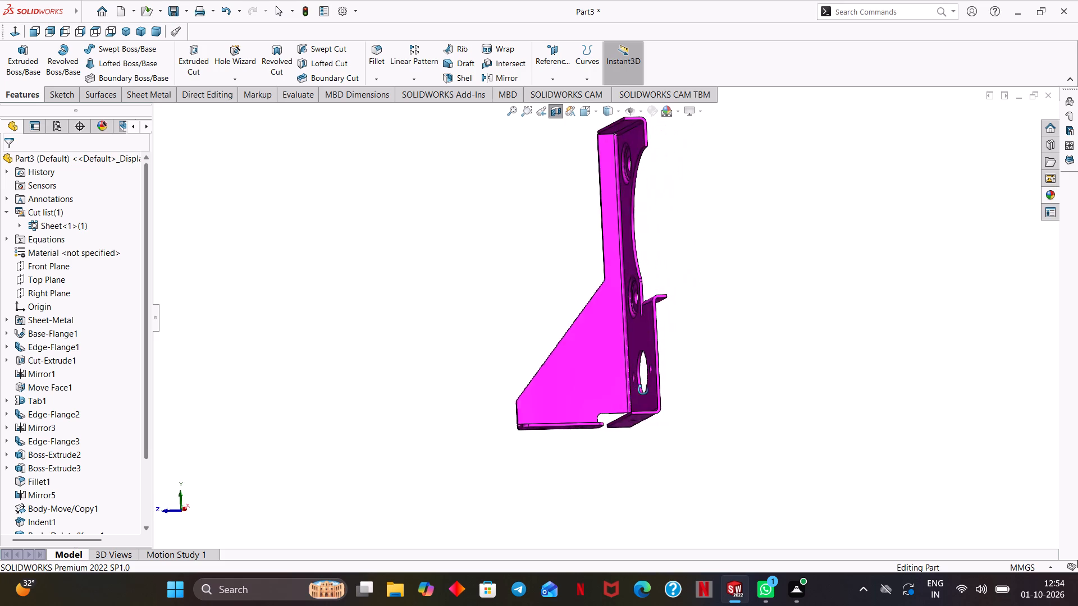
{"action": "left_click_drag", "start_coordinate": [643, 390], "coordinate": [677, 397], "text": "ctrl"}
{"action": "middle_click_drag", "start_coordinate": [643, 390], "coordinate": [737, 406]}
{"action": "left_click_drag", "start_coordinate": [677, 397], "coordinate": [737, 406], "text": "ctrl"}
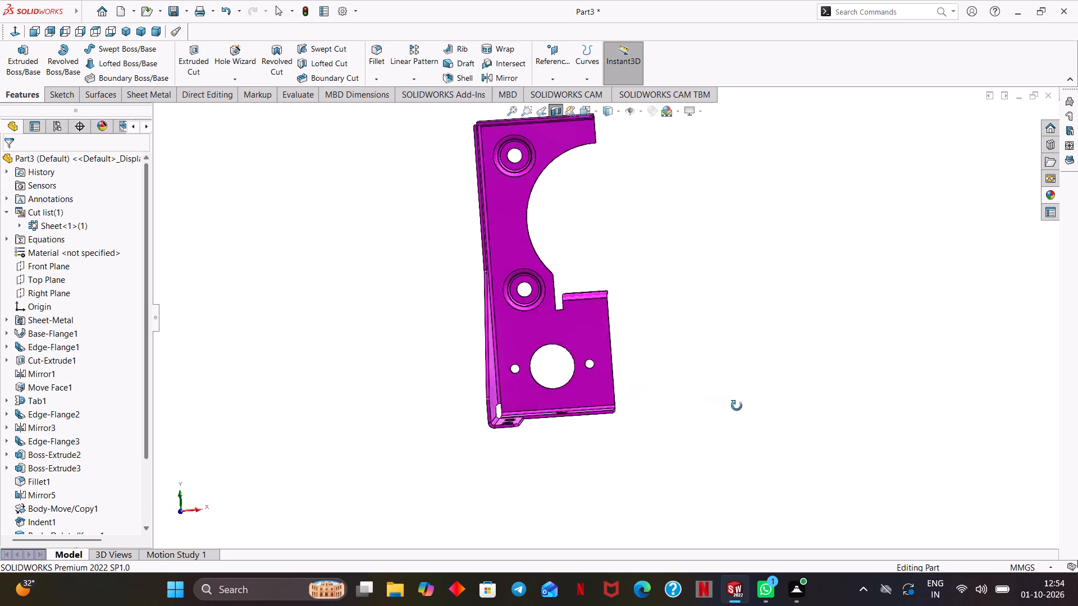
{"action": "middle_click_drag", "start_coordinate": [737, 406], "coordinate": [679, 444]}
{"action": "left_click_drag", "start_coordinate": [737, 406], "coordinate": [679, 444], "text": "ctrl"}
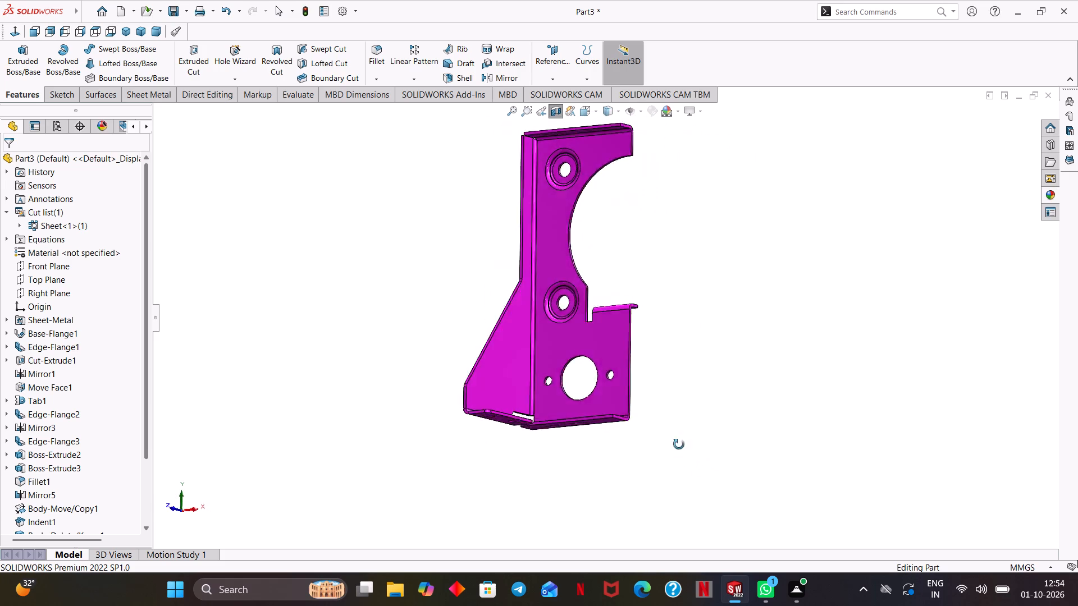
{"action": "middle_click_drag", "start_coordinate": [679, 444], "coordinate": [663, 485]}
{"action": "left_click_drag", "start_coordinate": [679, 444], "coordinate": [663, 485], "text": "ctrl"}
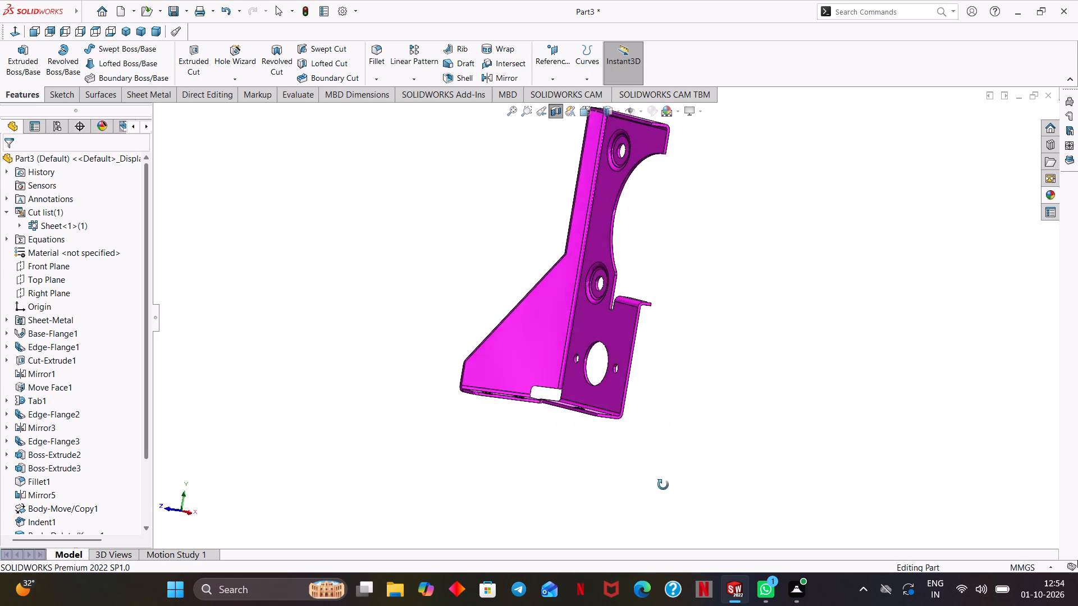
{"action": "left_click_drag", "start_coordinate": [663, 485], "coordinate": [645, 469], "text": "ctrl"}
{"action": "middle_click_drag", "start_coordinate": [663, 485], "coordinate": [645, 469]}
{"action": "key", "text": "ctrl+7"}
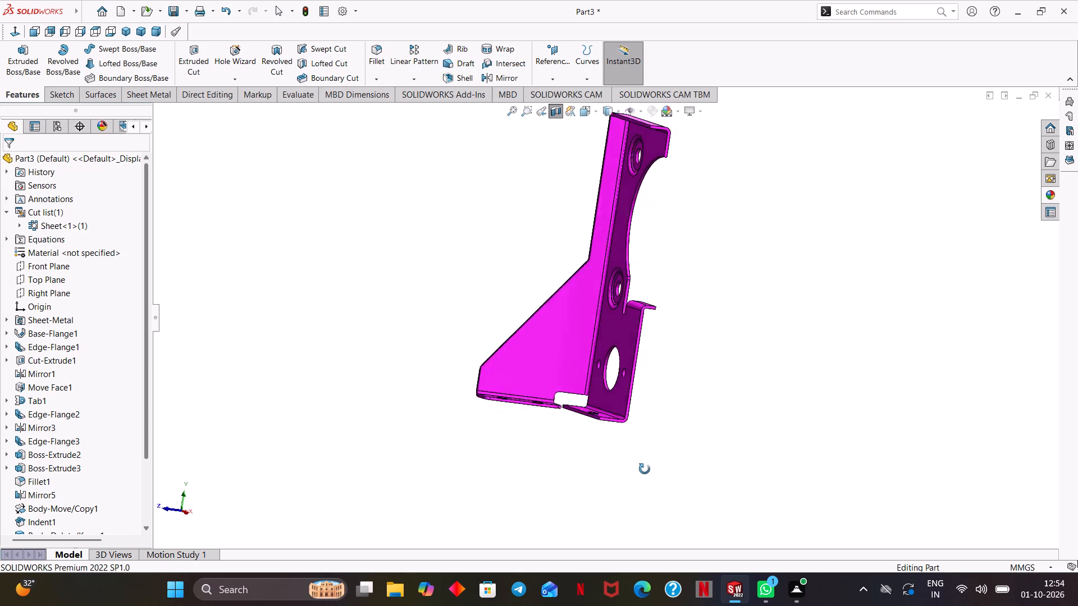
View the sectioned bracket from raised and side angles, and turn off the section view to restore the whole part.
{"action": "middle_click_drag", "start_coordinate": [645, 469], "coordinate": [678, 319]}
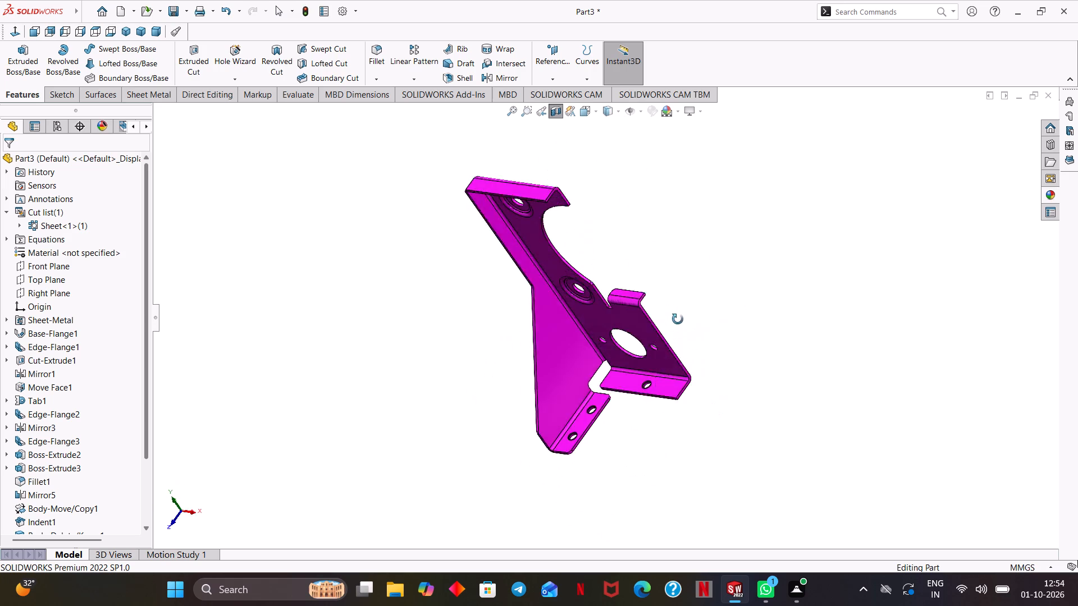
{"action": "middle_click_drag", "start_coordinate": [678, 319], "coordinate": [650, 221]}
{"action": "key", "text": "ctrl+7"}
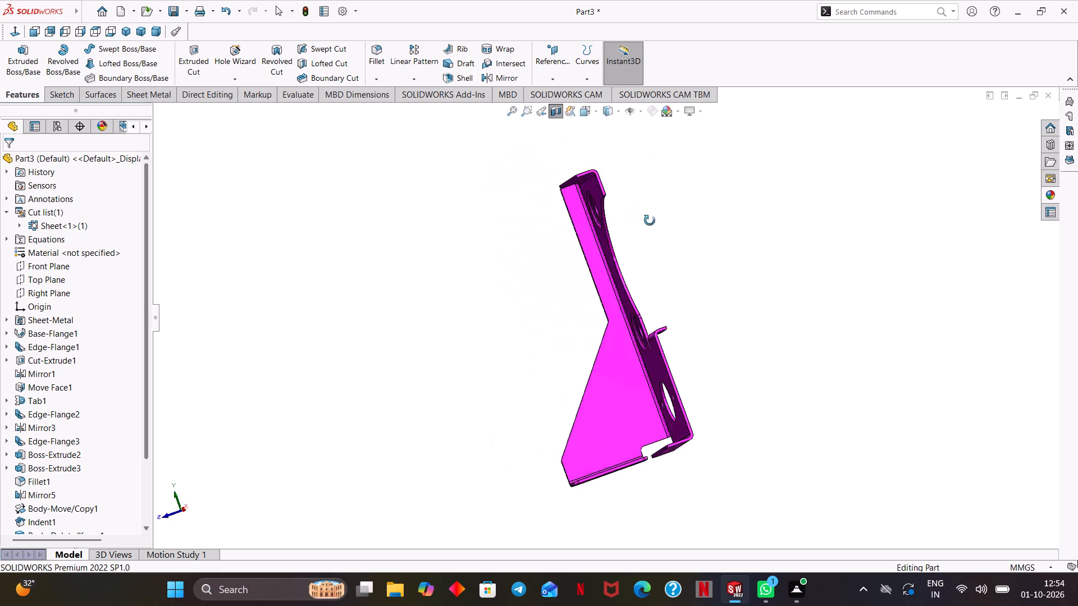
{"action": "middle_click_drag", "start_coordinate": [650, 221], "coordinate": [697, 267]}
{"action": "left_click", "coordinate": [697, 267]}
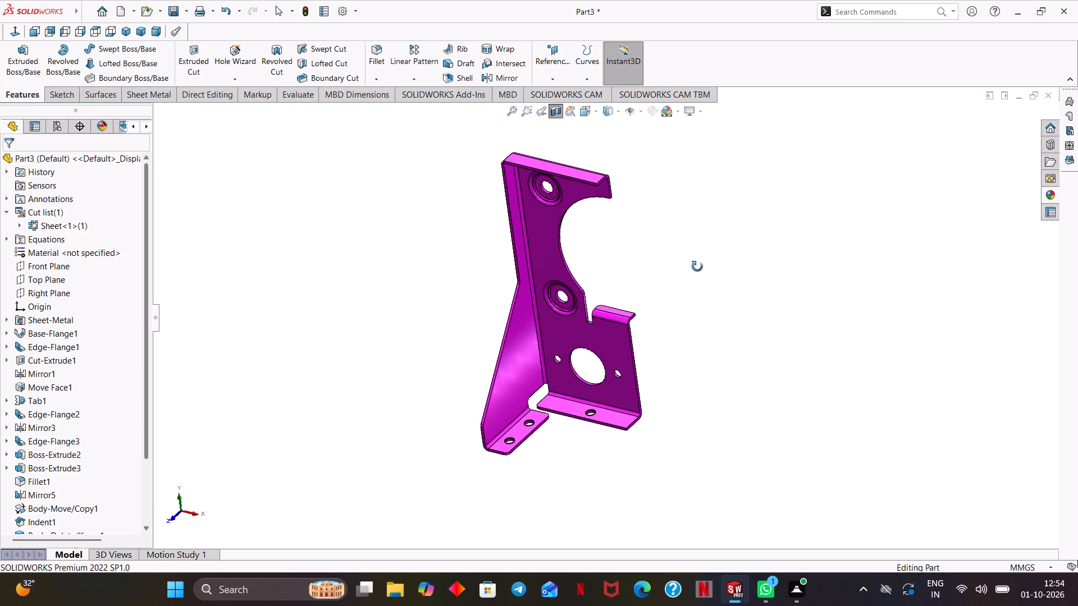
{"action": "middle_click_drag", "start_coordinate": [697, 267], "coordinate": [558, 109]}
{"action": "key", "text": "Escape"}
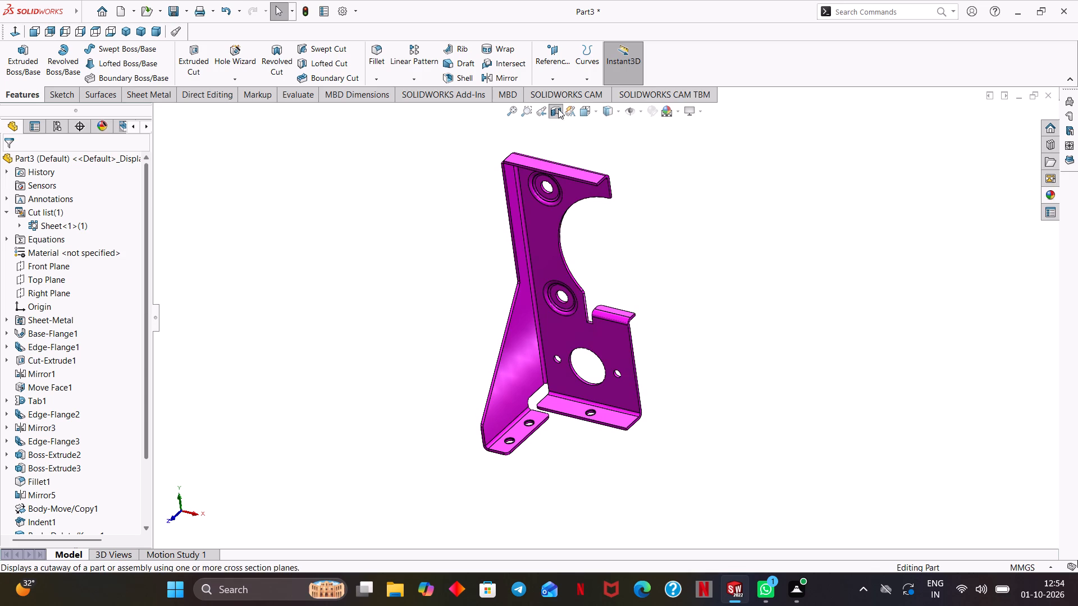
{"action": "middle_click_drag", "start_coordinate": [558, 109], "coordinate": [558, 109]}
{"action": "left_click", "coordinate": [558, 109]}
Examine the whole bracket in the standard isometric, front, back and left views.
{"action": "key", "text": "ctrl+7"}
{"action": "key", "text": "ctrl+1"}
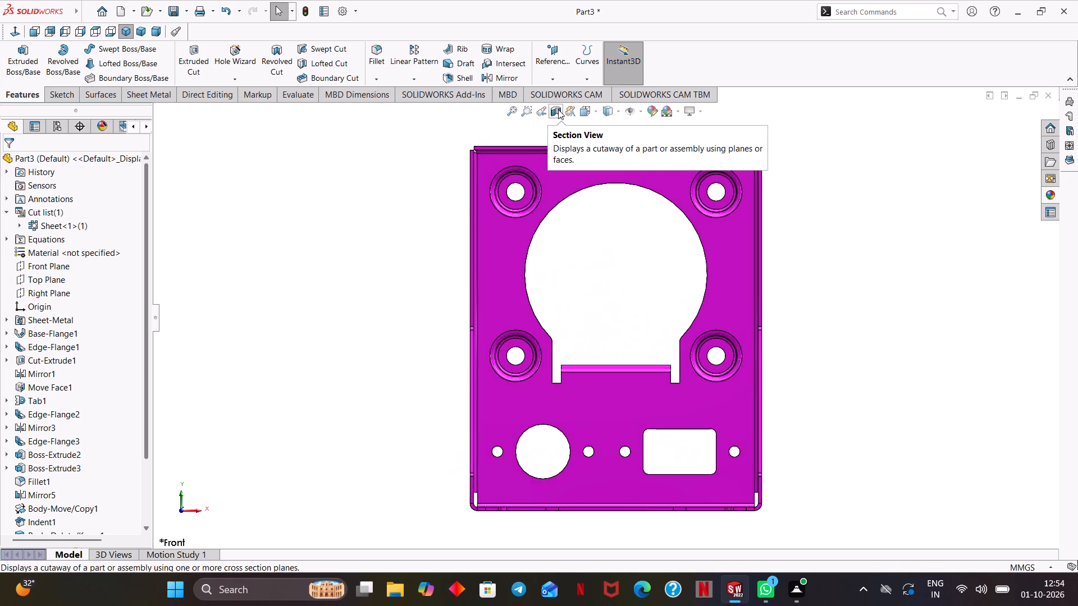
{"action": "middle_click_drag", "start_coordinate": [558, 109], "coordinate": [414, 248]}
{"action": "key", "text": "ctrl+1"}
{"action": "key", "text": "ctrl+8"}
{"action": "key", "text": "ctrl+8"}
{"action": "key", "text": "ctrl+2"}
{"action": "key", "text": "ctrl+3"}
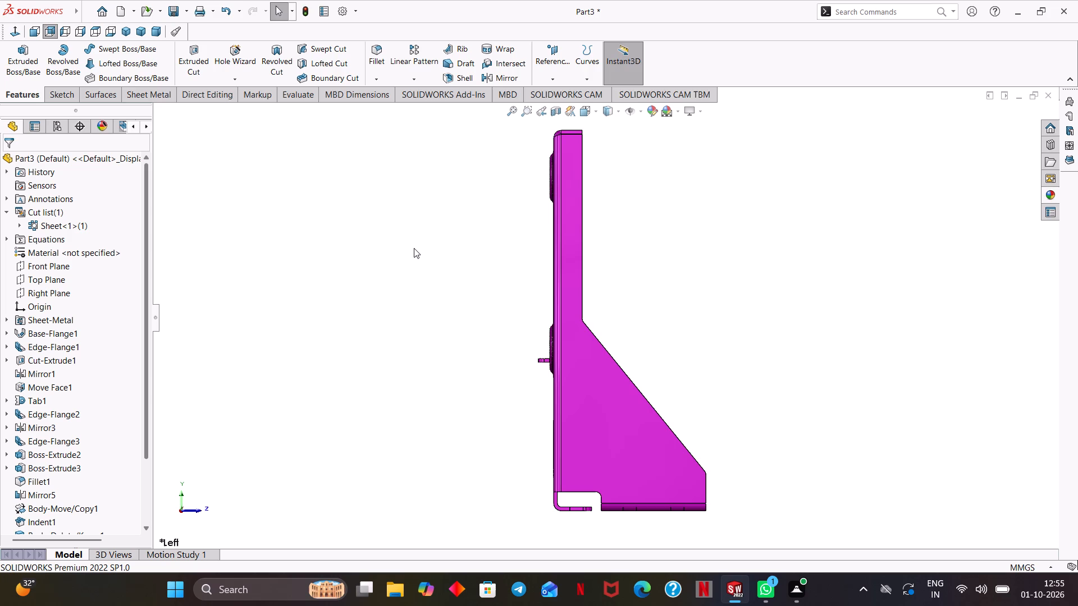
{"action": "middle_click_drag", "start_coordinate": [414, 248], "coordinate": [445, 298]}
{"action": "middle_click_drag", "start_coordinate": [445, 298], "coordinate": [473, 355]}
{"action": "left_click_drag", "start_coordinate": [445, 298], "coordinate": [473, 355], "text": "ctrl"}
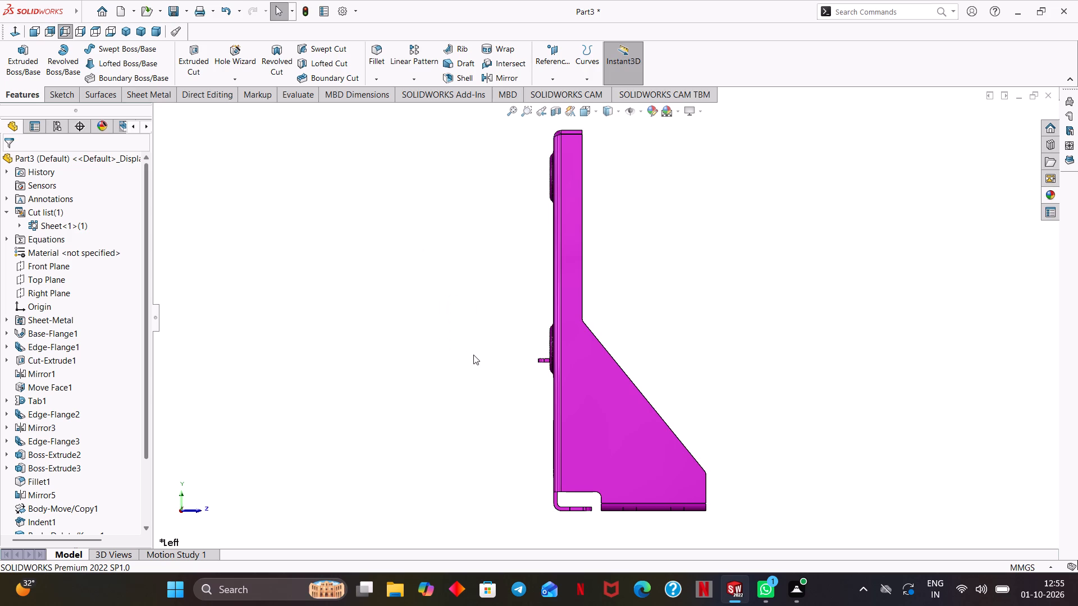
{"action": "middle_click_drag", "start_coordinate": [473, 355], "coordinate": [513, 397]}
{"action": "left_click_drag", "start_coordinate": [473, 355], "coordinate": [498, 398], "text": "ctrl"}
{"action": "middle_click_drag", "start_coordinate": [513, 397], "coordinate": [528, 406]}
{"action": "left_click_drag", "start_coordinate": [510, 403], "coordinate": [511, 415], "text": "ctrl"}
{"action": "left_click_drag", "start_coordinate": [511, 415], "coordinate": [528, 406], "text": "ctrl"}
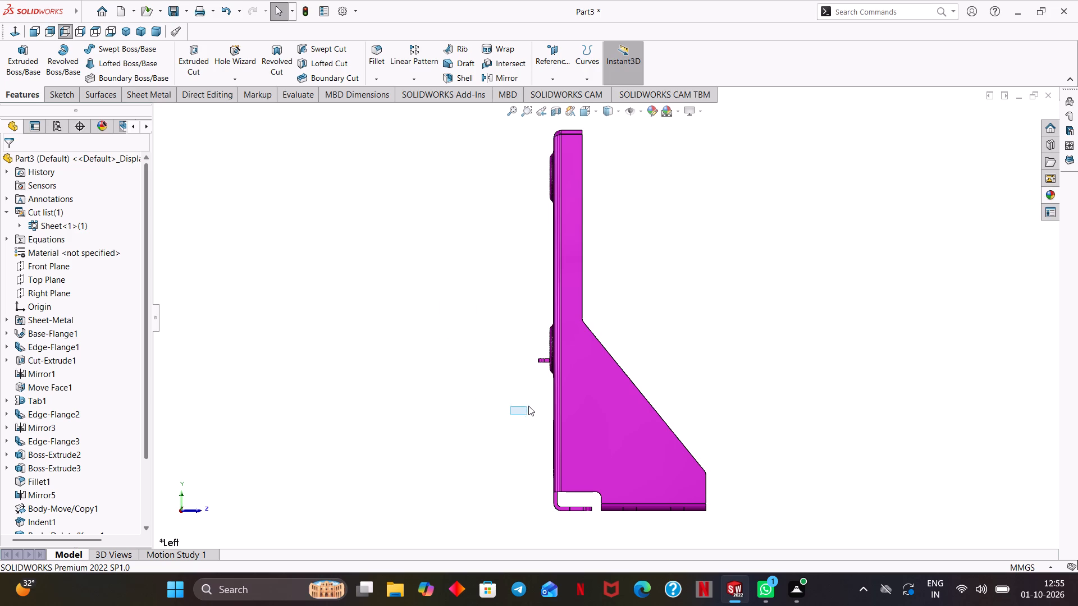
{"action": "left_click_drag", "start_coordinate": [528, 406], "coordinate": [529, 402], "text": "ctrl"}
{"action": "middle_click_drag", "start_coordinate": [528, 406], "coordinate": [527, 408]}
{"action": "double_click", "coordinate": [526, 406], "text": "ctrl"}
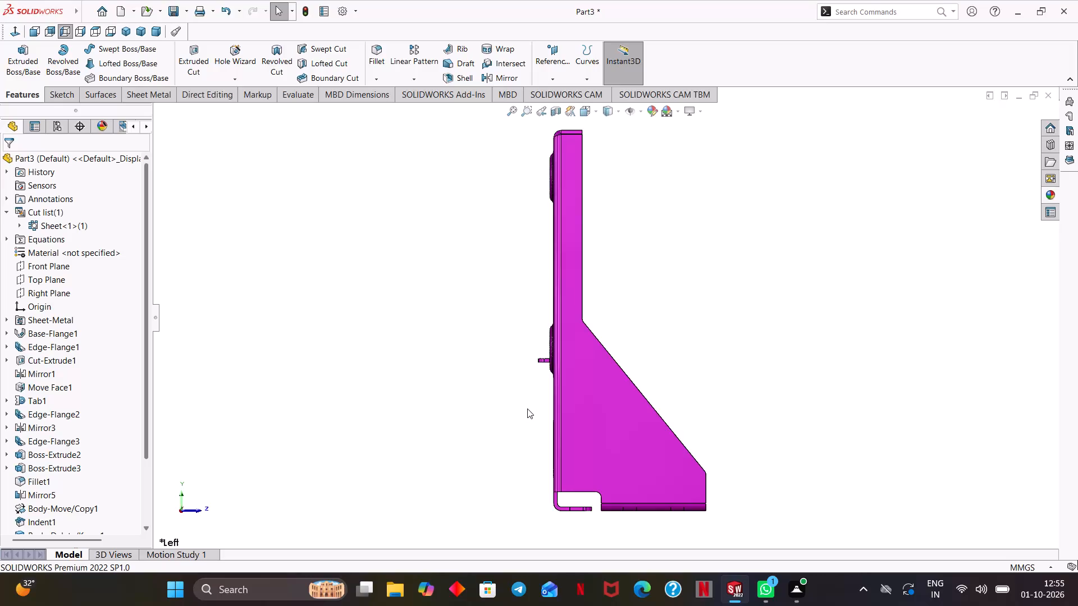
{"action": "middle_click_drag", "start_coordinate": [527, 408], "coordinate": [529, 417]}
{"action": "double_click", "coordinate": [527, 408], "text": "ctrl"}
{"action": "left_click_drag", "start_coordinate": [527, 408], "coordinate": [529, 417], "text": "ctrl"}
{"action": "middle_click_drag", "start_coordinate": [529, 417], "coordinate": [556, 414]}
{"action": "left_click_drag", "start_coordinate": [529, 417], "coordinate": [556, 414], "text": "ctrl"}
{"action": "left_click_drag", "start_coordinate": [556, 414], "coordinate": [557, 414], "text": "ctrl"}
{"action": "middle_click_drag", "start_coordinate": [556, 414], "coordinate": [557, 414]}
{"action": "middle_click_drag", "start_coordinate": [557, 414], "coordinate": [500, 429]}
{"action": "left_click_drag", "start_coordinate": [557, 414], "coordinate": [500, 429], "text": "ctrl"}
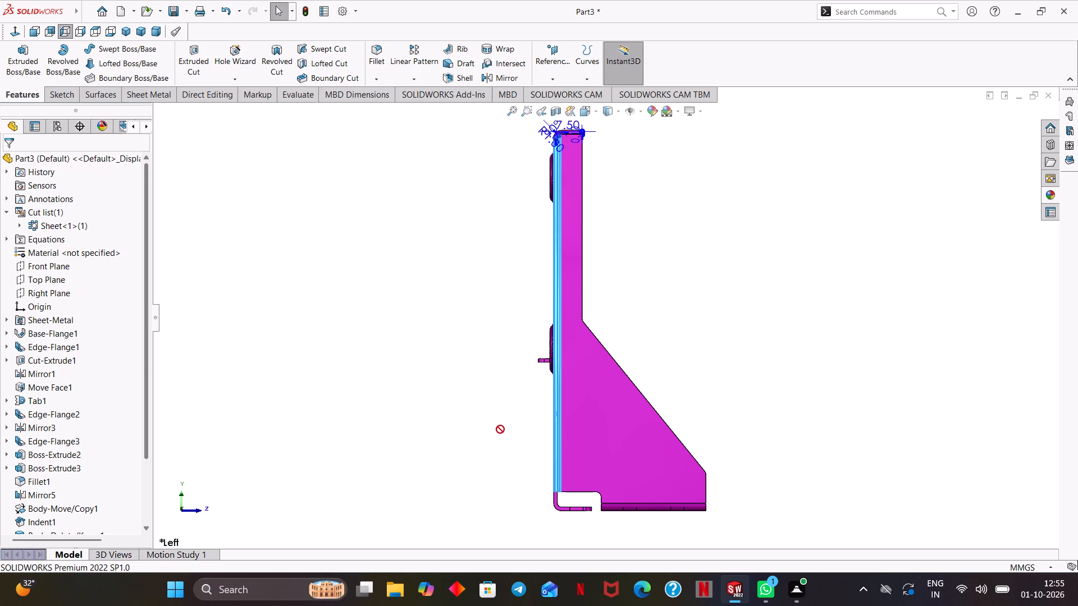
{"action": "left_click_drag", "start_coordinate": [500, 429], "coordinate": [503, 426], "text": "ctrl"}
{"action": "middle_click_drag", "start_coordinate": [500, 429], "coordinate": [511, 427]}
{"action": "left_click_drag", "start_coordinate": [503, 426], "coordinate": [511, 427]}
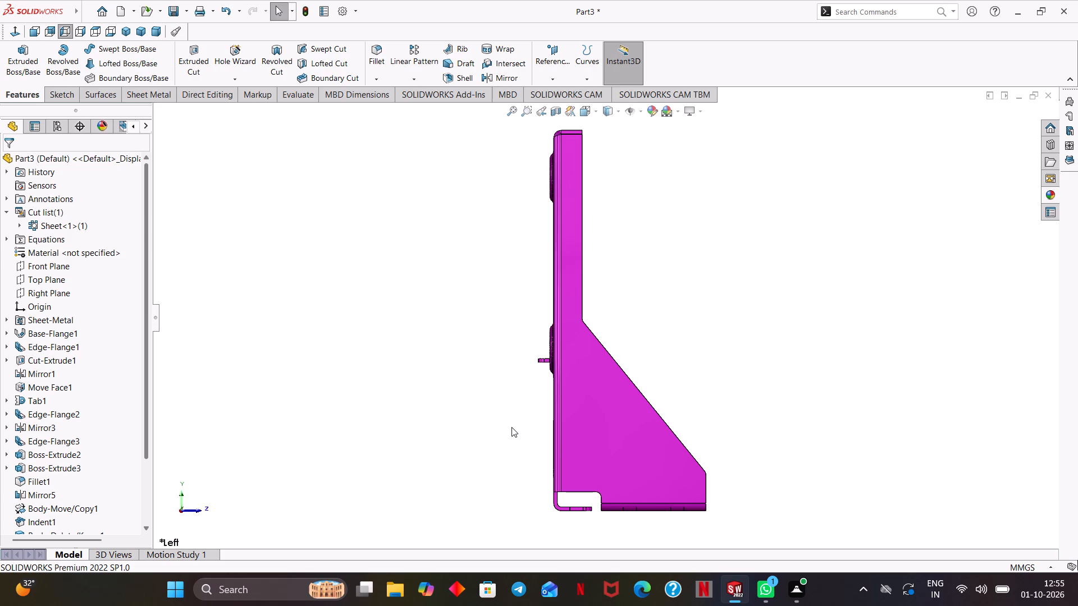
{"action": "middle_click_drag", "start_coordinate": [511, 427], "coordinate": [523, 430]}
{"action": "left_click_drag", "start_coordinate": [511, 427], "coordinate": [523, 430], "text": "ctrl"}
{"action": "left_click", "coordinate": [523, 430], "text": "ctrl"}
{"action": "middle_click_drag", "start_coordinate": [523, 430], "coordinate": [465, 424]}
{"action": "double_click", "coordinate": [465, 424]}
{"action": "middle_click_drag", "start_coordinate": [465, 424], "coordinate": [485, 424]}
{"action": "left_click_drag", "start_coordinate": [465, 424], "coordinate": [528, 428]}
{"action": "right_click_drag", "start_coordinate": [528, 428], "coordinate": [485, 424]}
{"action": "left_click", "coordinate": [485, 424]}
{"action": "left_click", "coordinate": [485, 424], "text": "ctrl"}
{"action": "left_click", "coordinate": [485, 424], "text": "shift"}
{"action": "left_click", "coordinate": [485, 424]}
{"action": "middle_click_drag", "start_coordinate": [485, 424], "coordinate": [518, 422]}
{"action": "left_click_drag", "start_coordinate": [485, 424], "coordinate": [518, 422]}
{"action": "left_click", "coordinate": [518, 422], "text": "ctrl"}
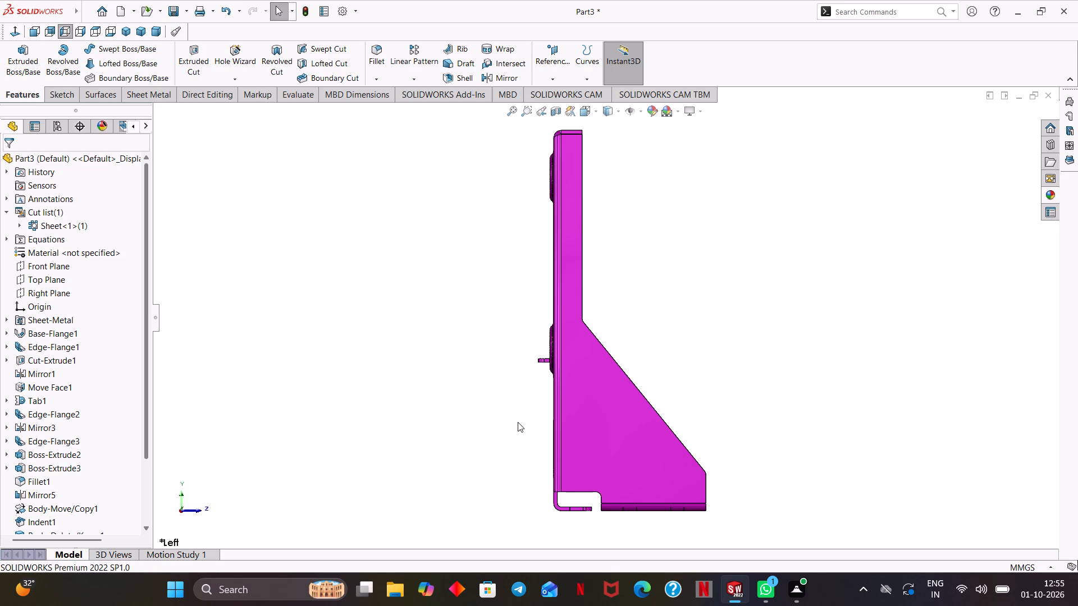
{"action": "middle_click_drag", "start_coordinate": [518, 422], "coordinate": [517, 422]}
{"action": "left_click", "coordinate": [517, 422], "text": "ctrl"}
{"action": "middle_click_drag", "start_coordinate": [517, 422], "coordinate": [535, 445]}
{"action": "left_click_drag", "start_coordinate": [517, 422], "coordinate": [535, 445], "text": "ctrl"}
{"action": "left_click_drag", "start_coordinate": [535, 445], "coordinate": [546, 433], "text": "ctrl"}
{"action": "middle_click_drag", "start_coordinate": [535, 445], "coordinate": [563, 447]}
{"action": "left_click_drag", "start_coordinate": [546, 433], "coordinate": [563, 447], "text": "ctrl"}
Examine the whole bracket in the standard side, top and isometric views and from slightly turned angles around the isometric.
{"action": "key", "text": "ctrl+3"}
{"action": "key", "text": "Escape"}
{"action": "key", "text": "ctrl+5"}
{"action": "key", "text": "ctrl+4"}
{"action": "key", "text": "ctrl+7"}
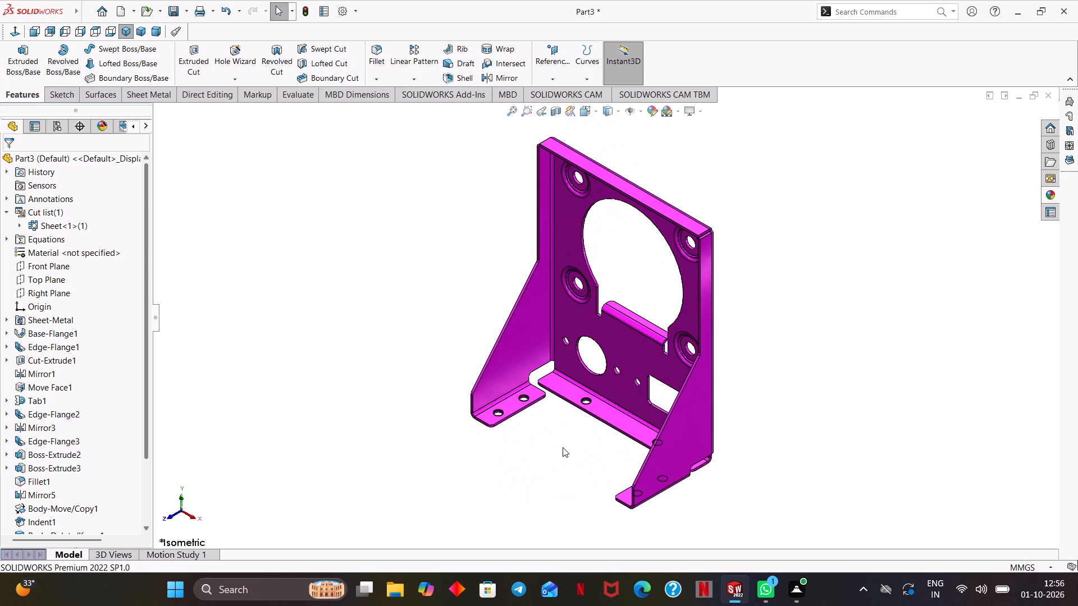
{"action": "middle_click_drag", "start_coordinate": [563, 447], "coordinate": [342, 284]}
{"action": "middle_click_drag", "start_coordinate": [334, 305], "coordinate": [352, 297]}
{"action": "middle_click_drag", "start_coordinate": [348, 302], "coordinate": [351, 289]}
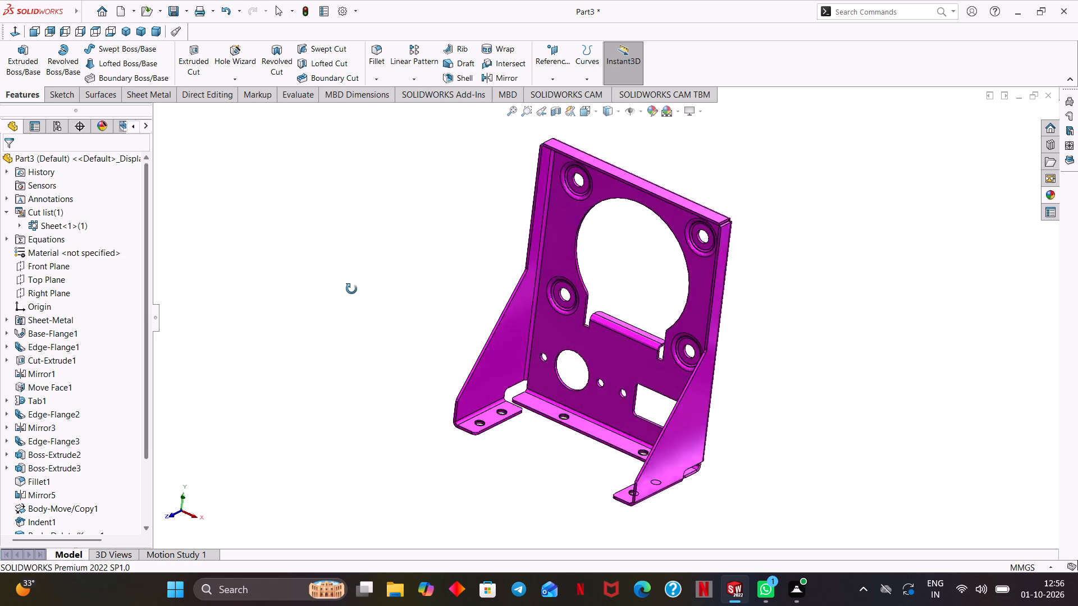
{"action": "middle_click_drag", "start_coordinate": [351, 289], "coordinate": [339, 302]}
{"action": "middle_click", "coordinate": [346, 306]}
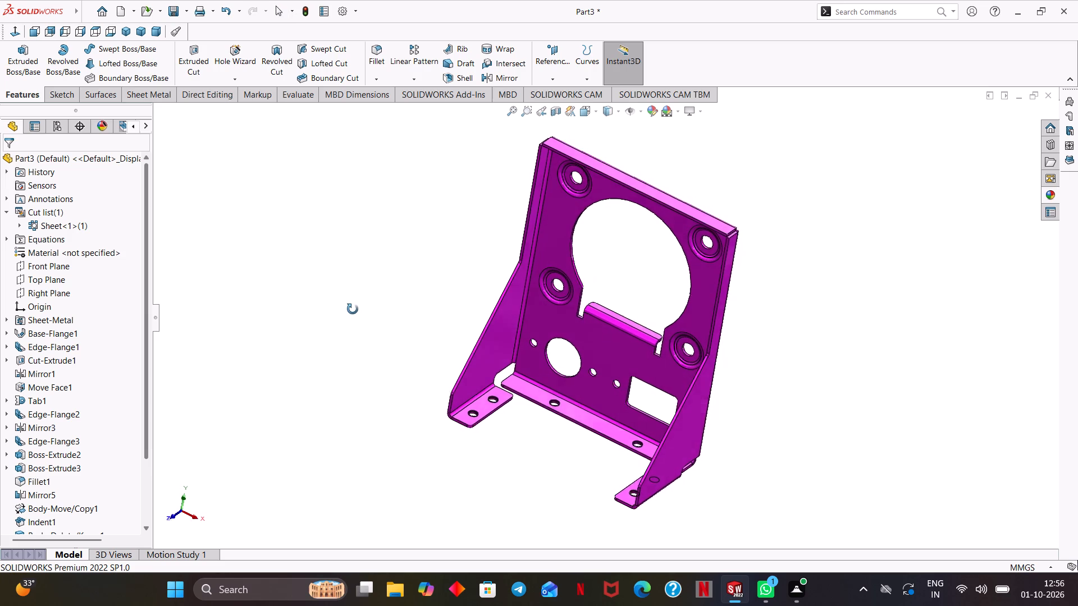
{"action": "scroll", "coordinate": [344, 305], "scroll_direction": "up", "scroll_amount": 1}
{"action": "scroll", "coordinate": [342, 305], "scroll_direction": "down", "scroll_amount": 1}
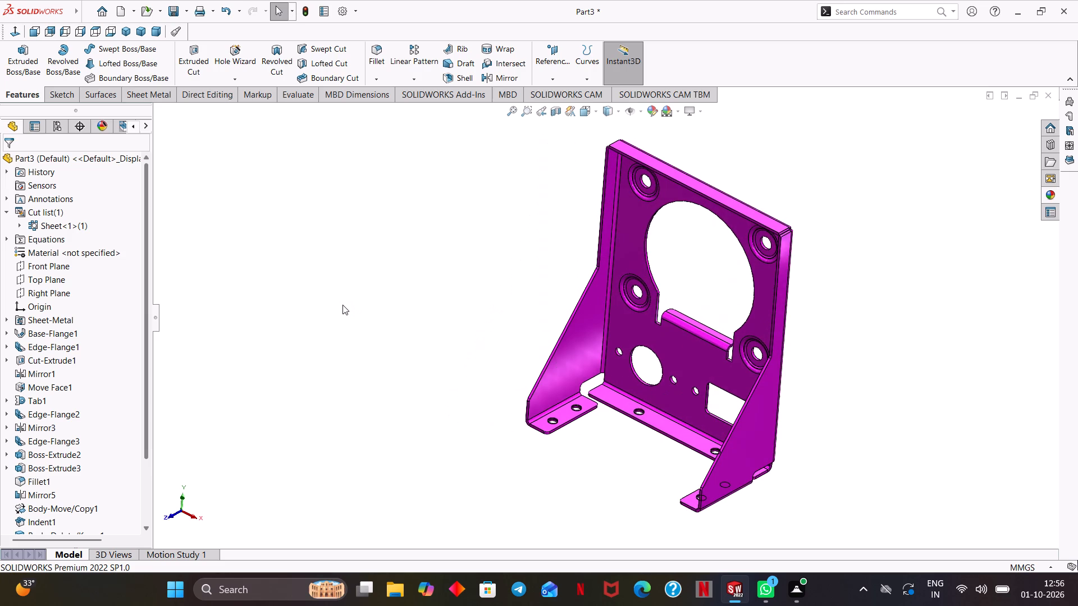
{"action": "scroll", "coordinate": [371, 308], "scroll_direction": "down", "scroll_amount": 1}
{"action": "middle_click_drag", "start_coordinate": [382, 308], "coordinate": [272, 315], "text": "ctrl"}
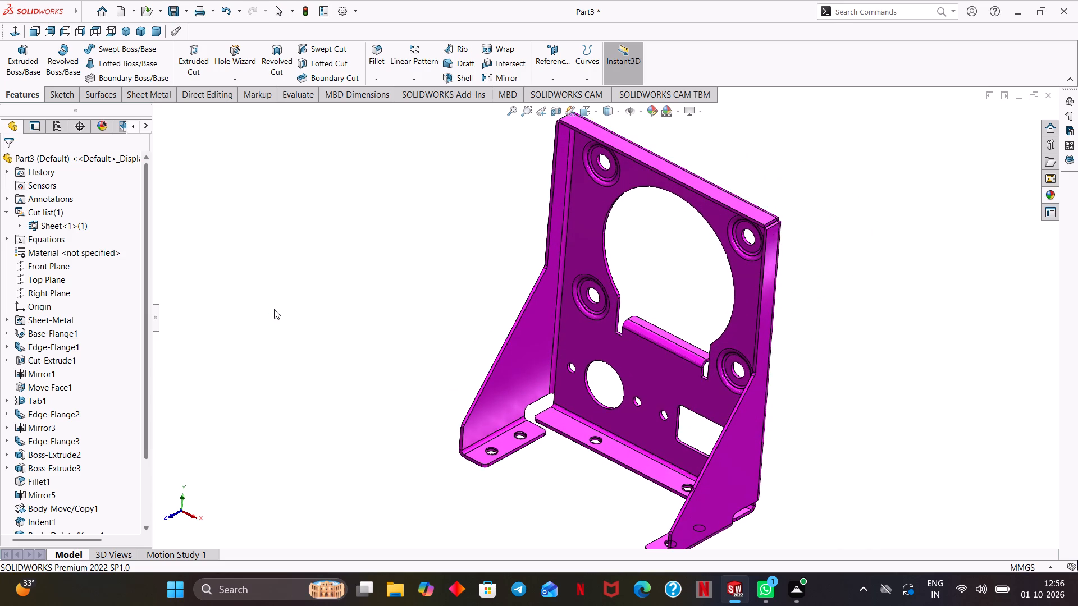
{"action": "scroll", "coordinate": [274, 309], "scroll_direction": "up", "scroll_amount": 1}
{"action": "middle_click_drag", "start_coordinate": [310, 308], "coordinate": [294, 307], "text": "ctrl"}
{"action": "middle_click_drag", "start_coordinate": [363, 313], "coordinate": [369, 310]}
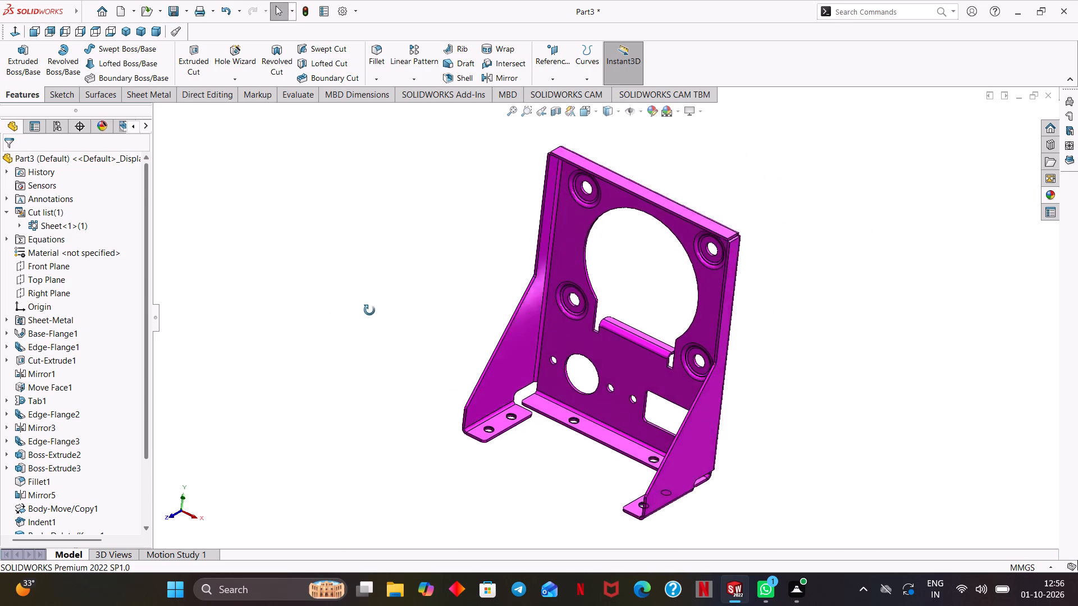
{"action": "middle_click_drag", "start_coordinate": [369, 310], "coordinate": [355, 318]}
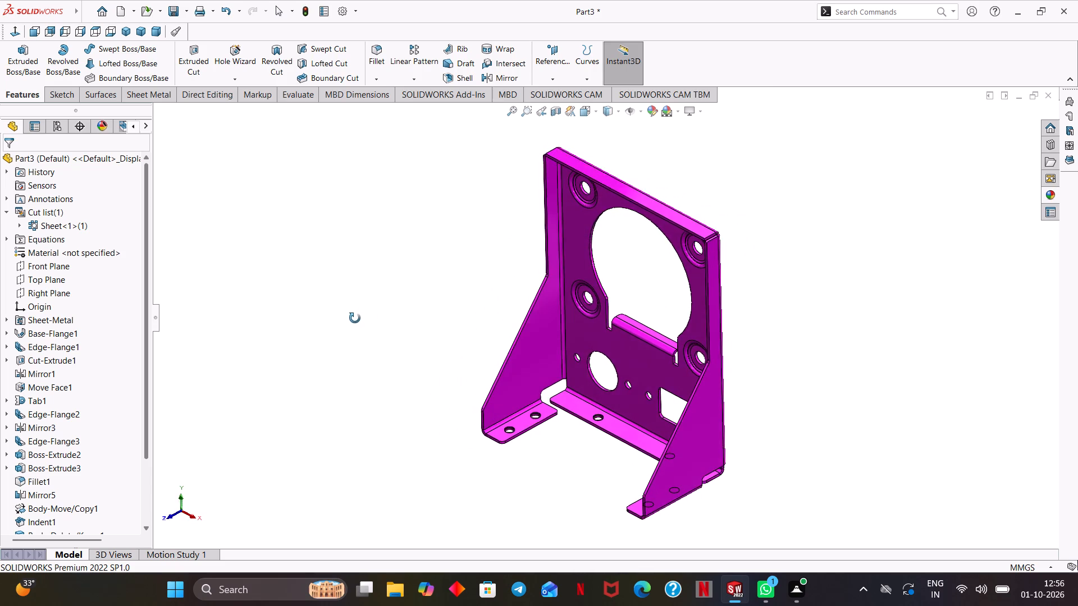
{"action": "middle_click_drag", "start_coordinate": [355, 318], "coordinate": [360, 308]}
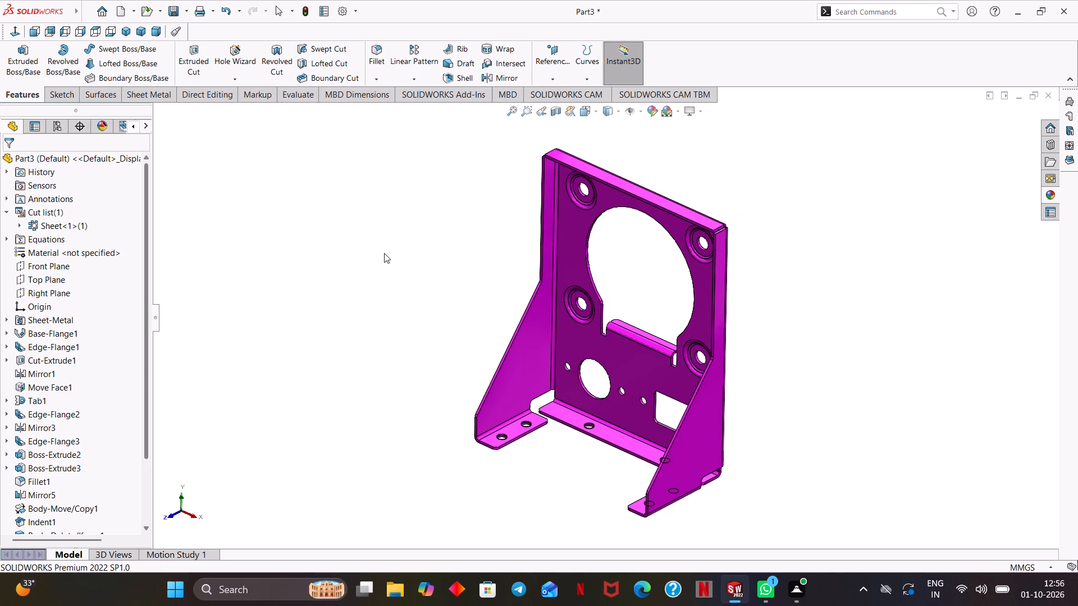
Save the part in the Intern solidworks folder under the name "Sheet metal motor bracket modeling".
{"action": "key", "text": "ctrl+s"}
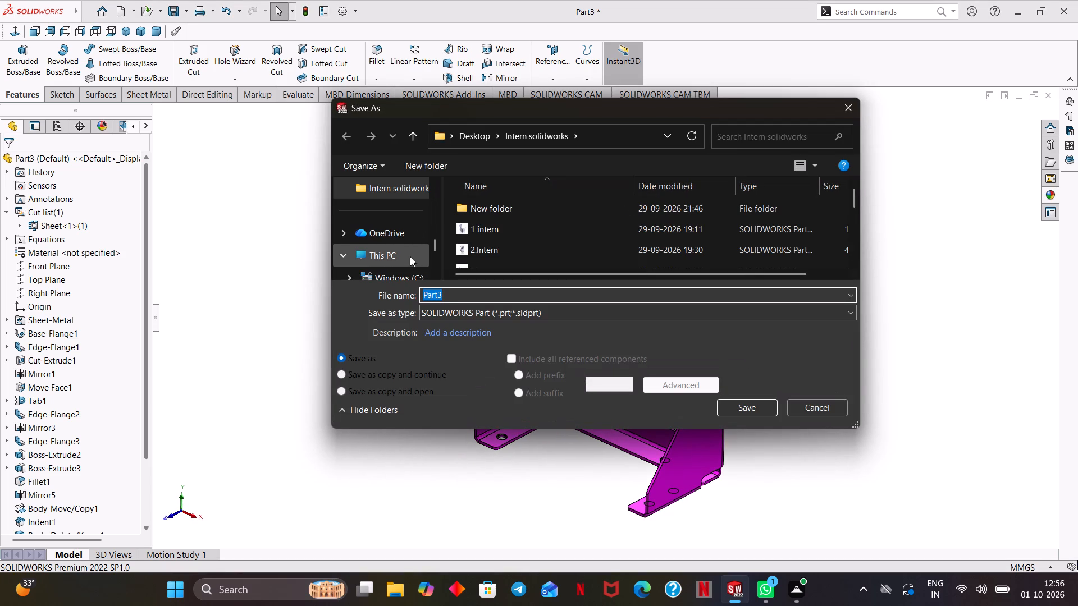
{"action": "left_click", "coordinate": [396, 188]}
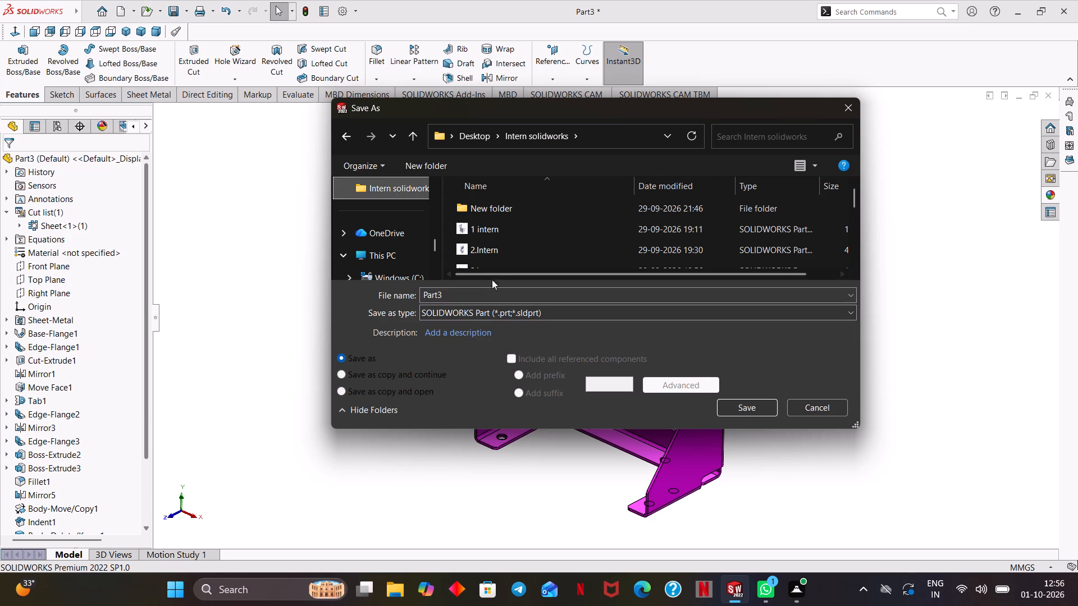
{"action": "left_click", "coordinate": [463, 292]}
{"action": "key", "text": "BackSpace"}
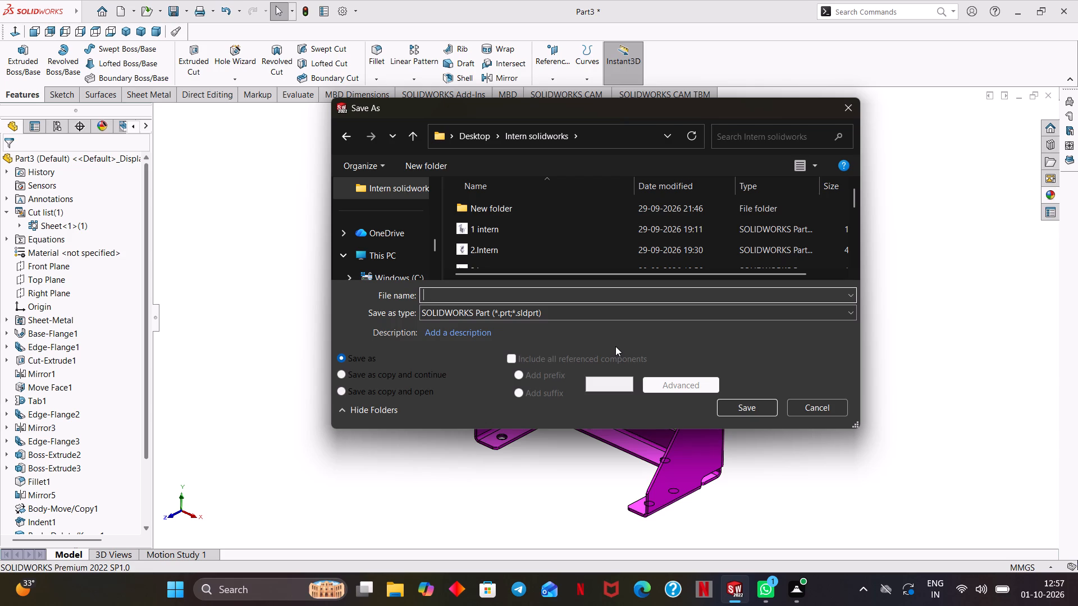
{"action": "type", "text": "heet metal"}
{"action": "key", "text": "space"}
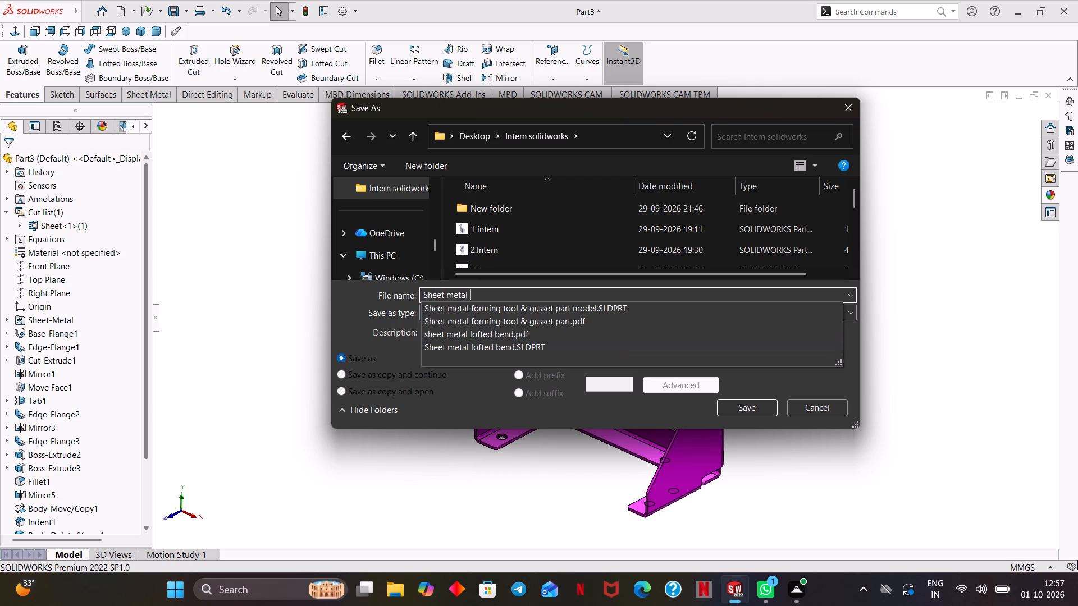
{"action": "type", "text": "motor"}
{"action": "key", "text": "space"}
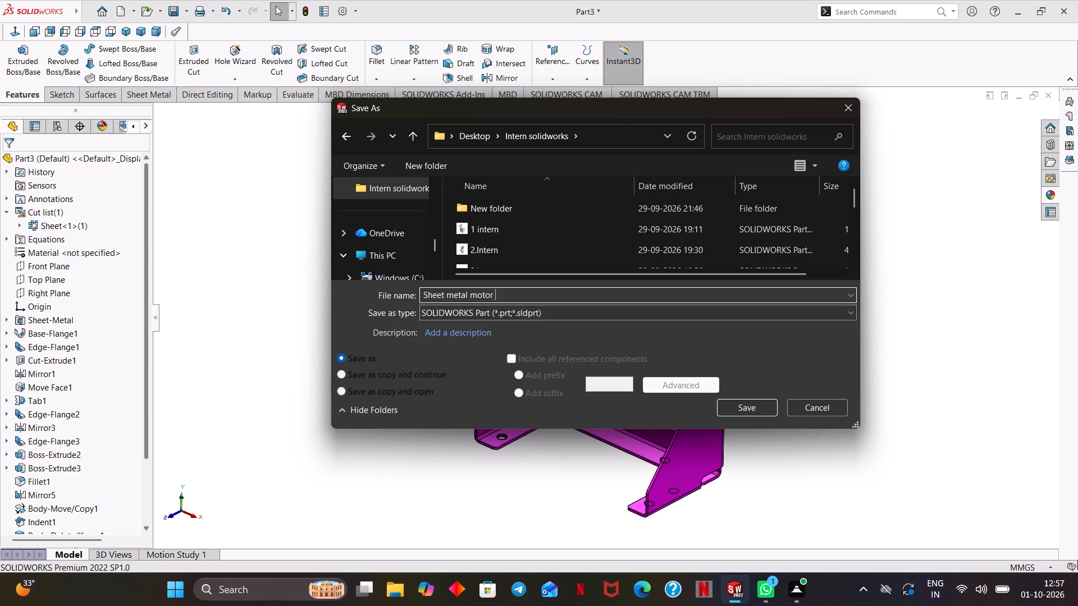
{"action": "type", "text": "bracket"}
{"action": "key", "text": "space"}
{"action": "type", "text": "mode"}
{"action": "type", "text": "ling"}
{"action": "left_click", "coordinate": [747, 405]}
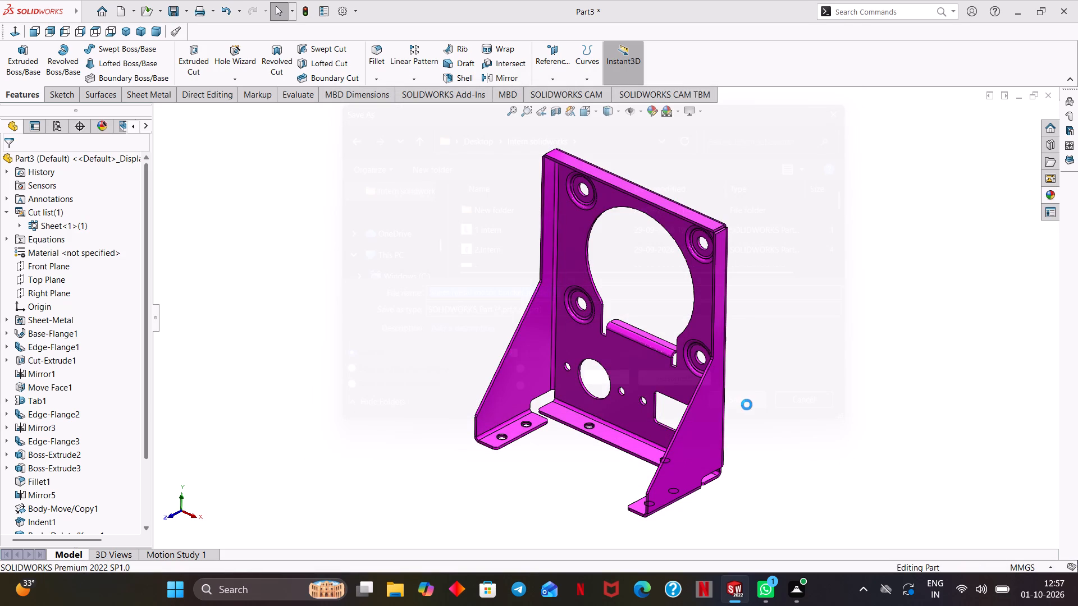
Preview how the bracket's current screen image fits on the printed page, and close the preview.
{"action": "key", "text": "ctrl+p"}
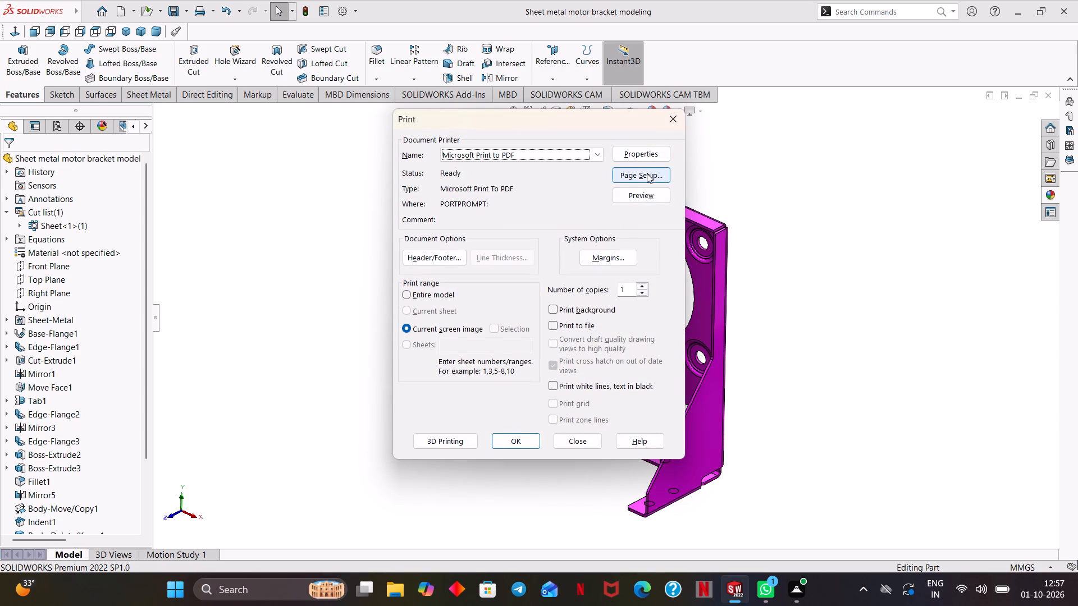
{"action": "left_click", "coordinate": [640, 190]}
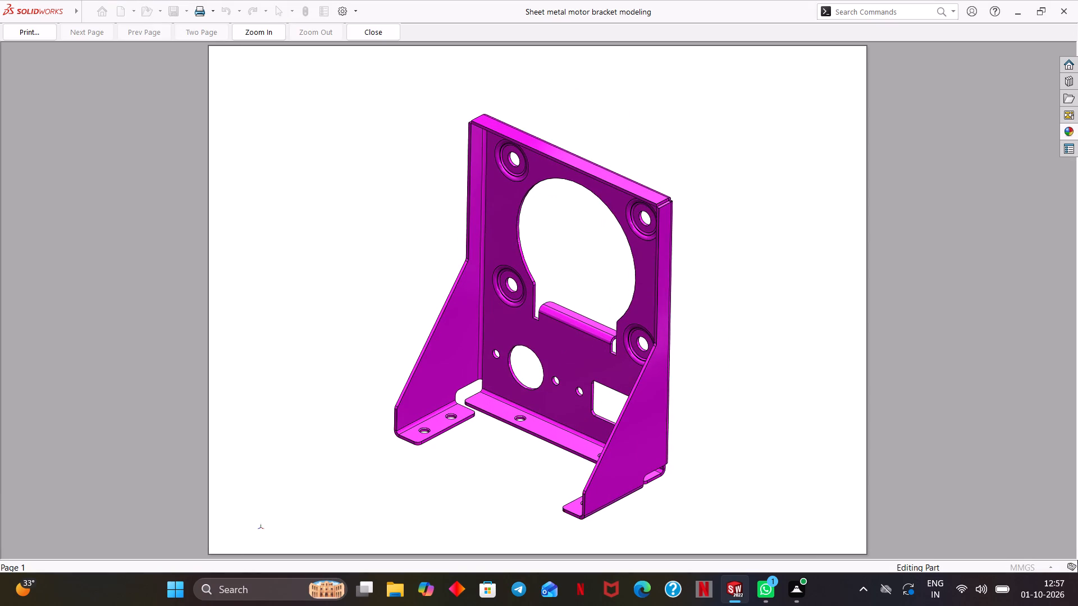
{"action": "left_click", "coordinate": [377, 35]}
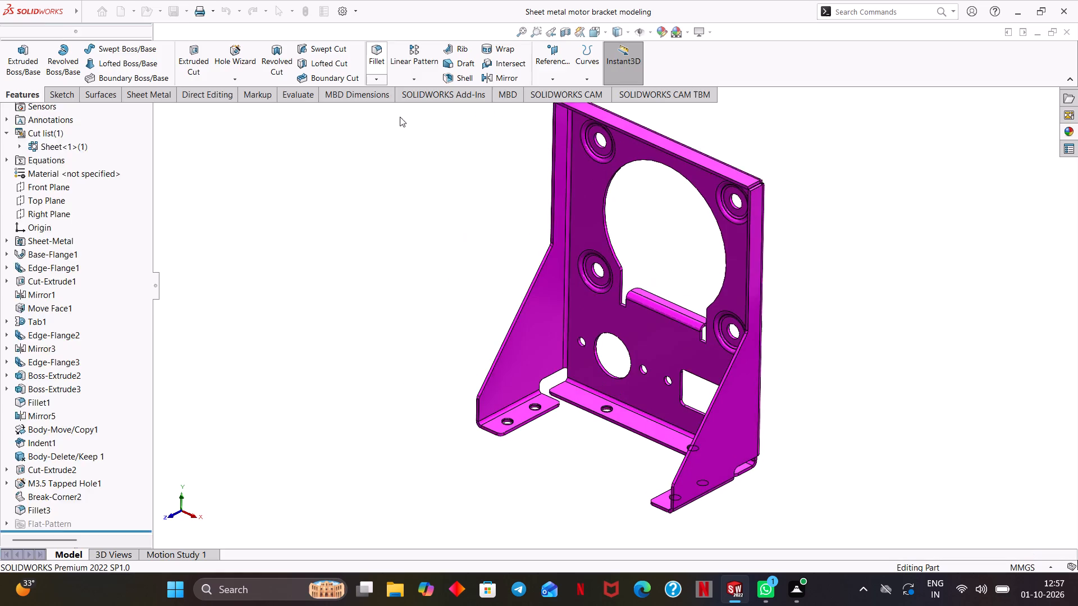
Print the current screen image with Microsoft Print to PDF, saving it as "Sheet metal motor bracket modeling" in the Intern solidworks folder.
{"action": "key", "text": "ctrl+p"}
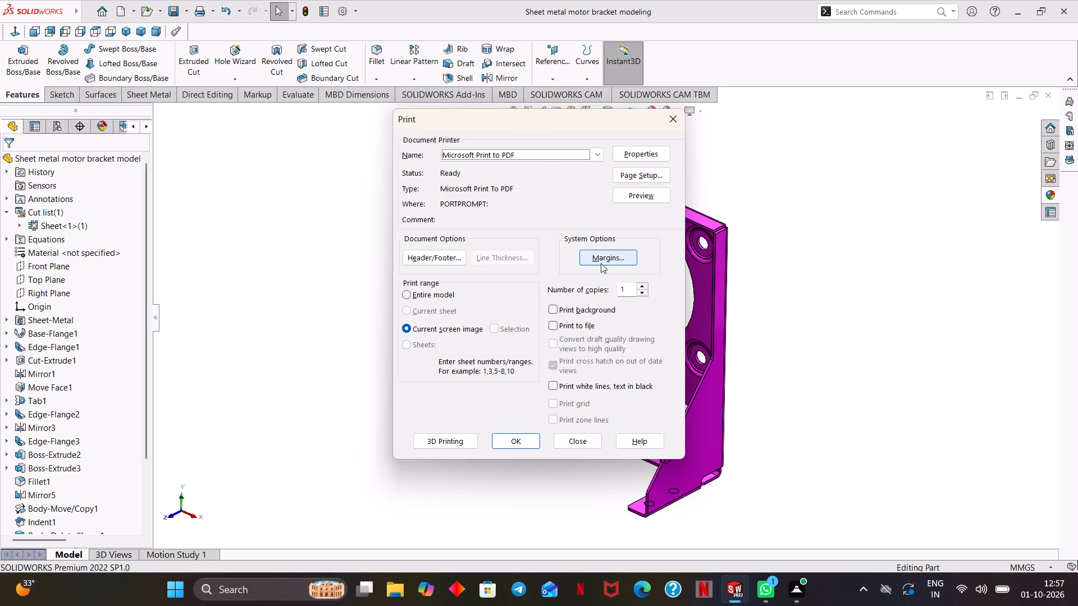
{"action": "left_click", "coordinate": [513, 447]}
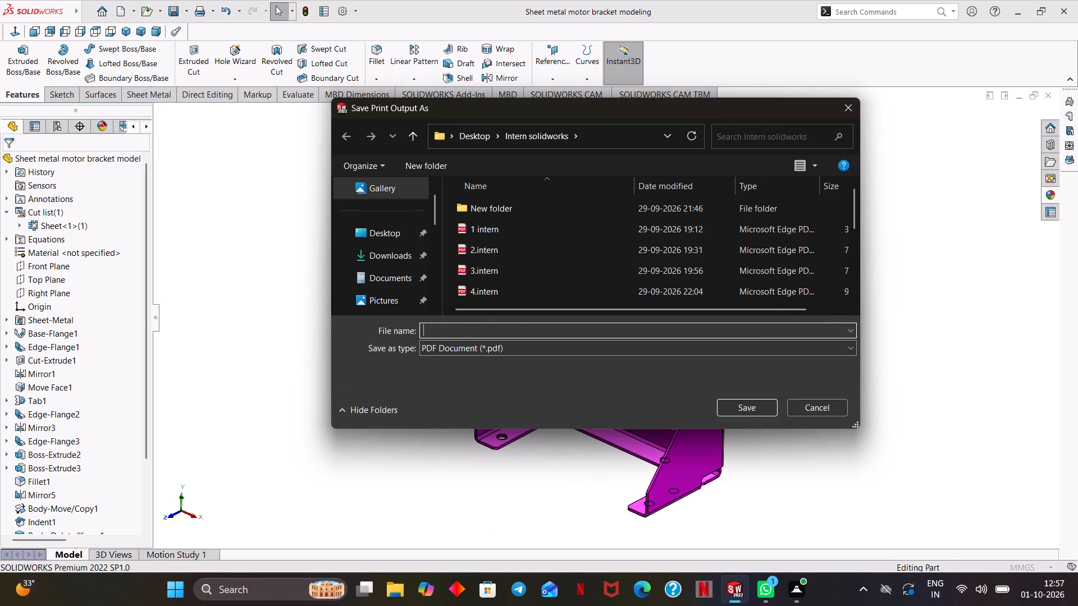
{"action": "type", "text": "heet metal"}
{"action": "key", "text": "space"}
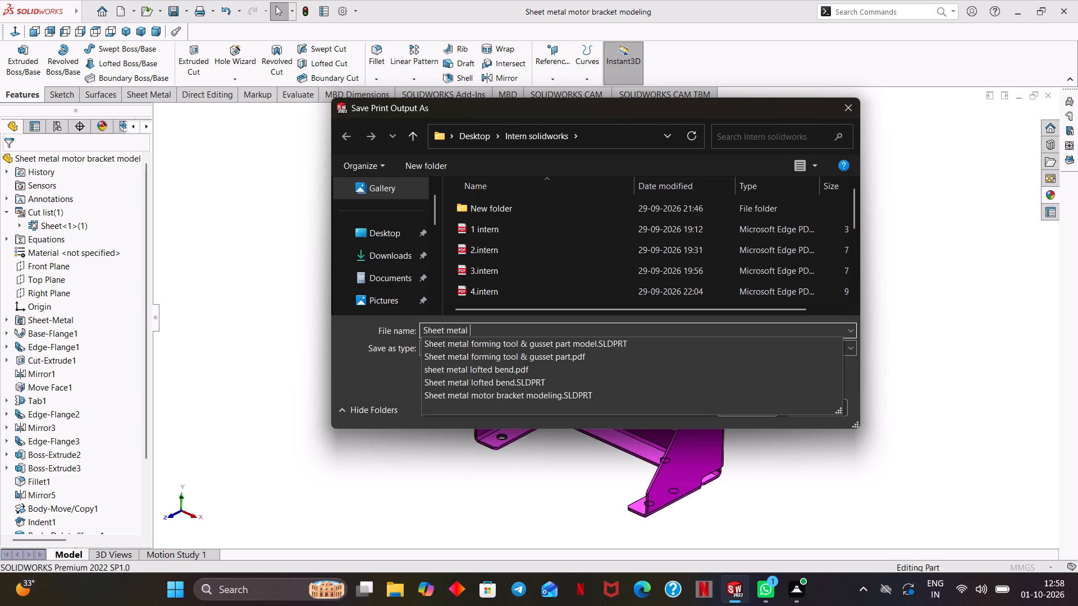
{"action": "type", "text": "motor bracket modeling"}
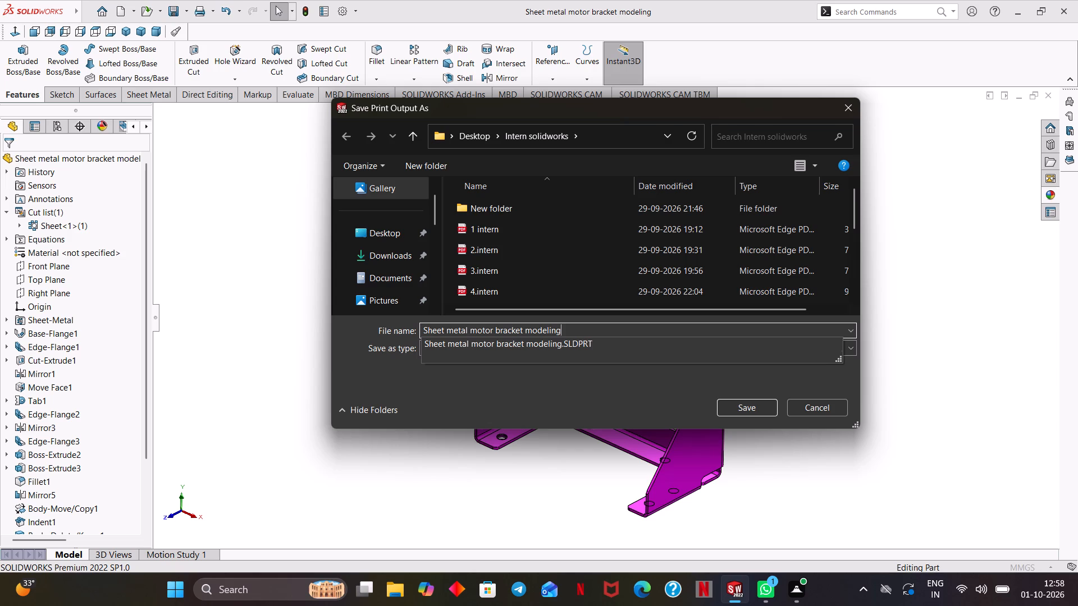
{"action": "key", "text": "space"}
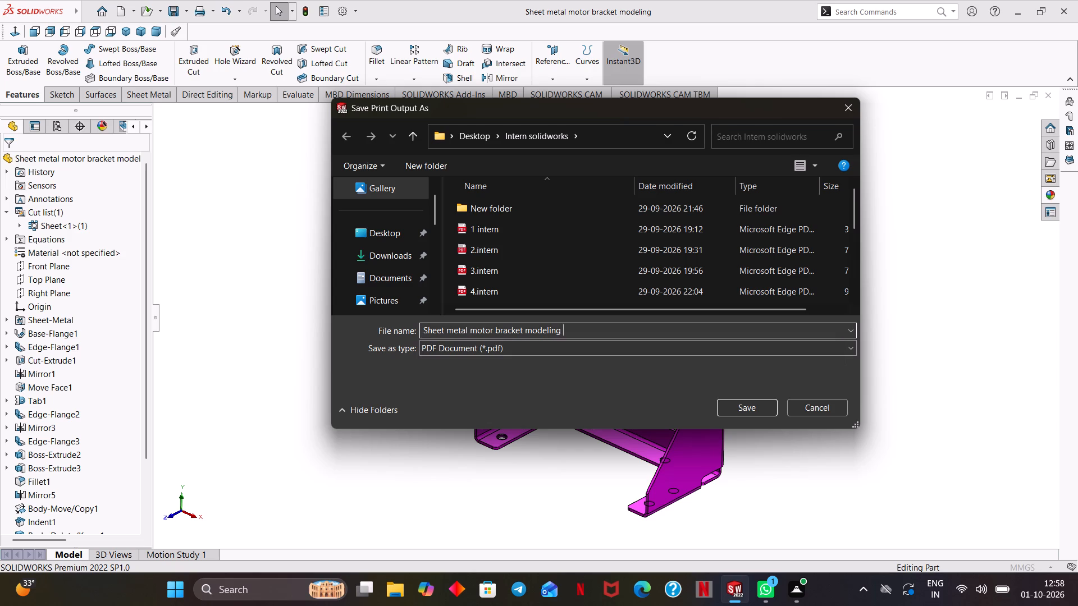
{"action": "left_click", "coordinate": [737, 409]}
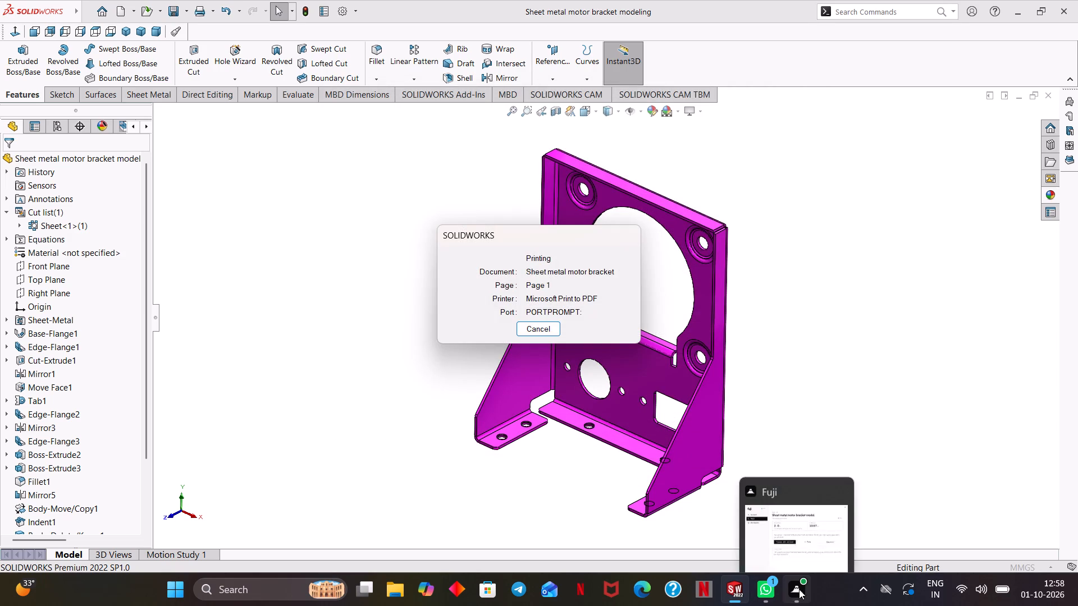
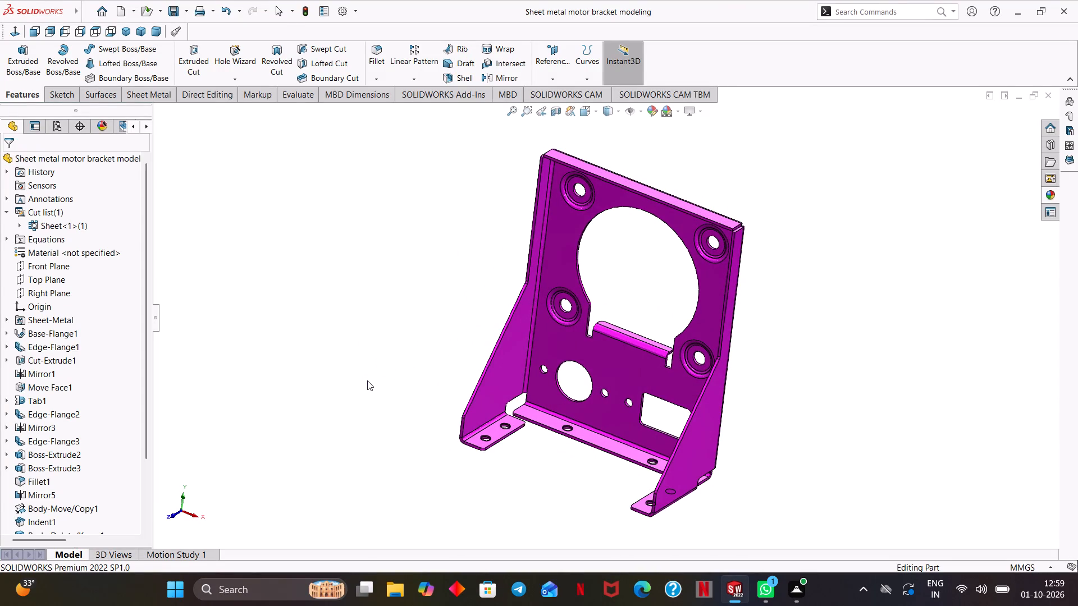
Return the bracket to the standard isometric view, leaving nothing selected.
{"action": "key", "text": "ctrl+7"}
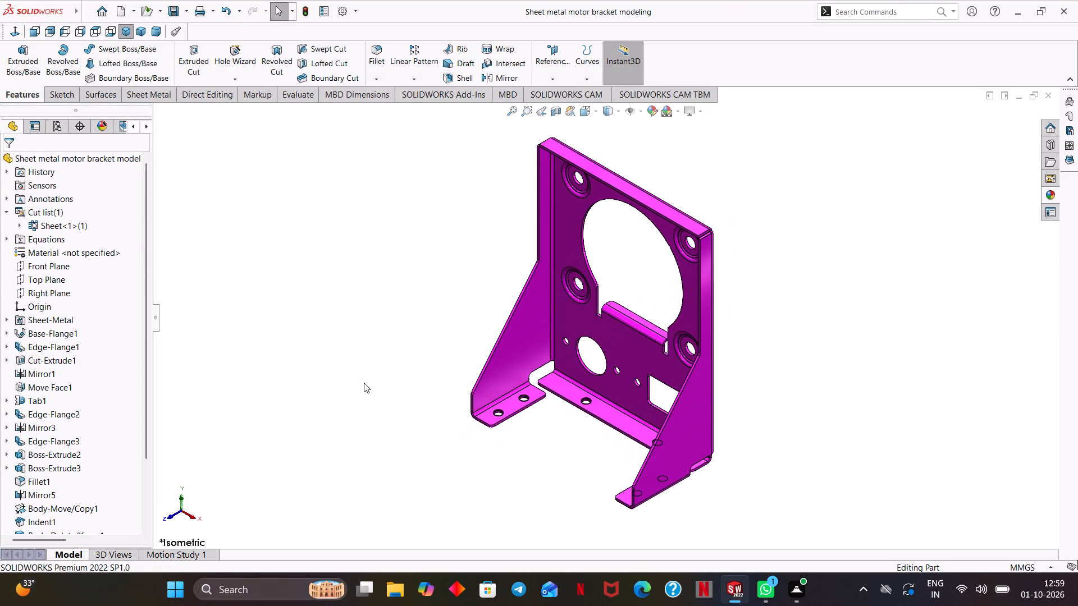
{"action": "double_click", "coordinate": [510, 368]}
{"action": "left_click", "coordinate": [409, 337]}
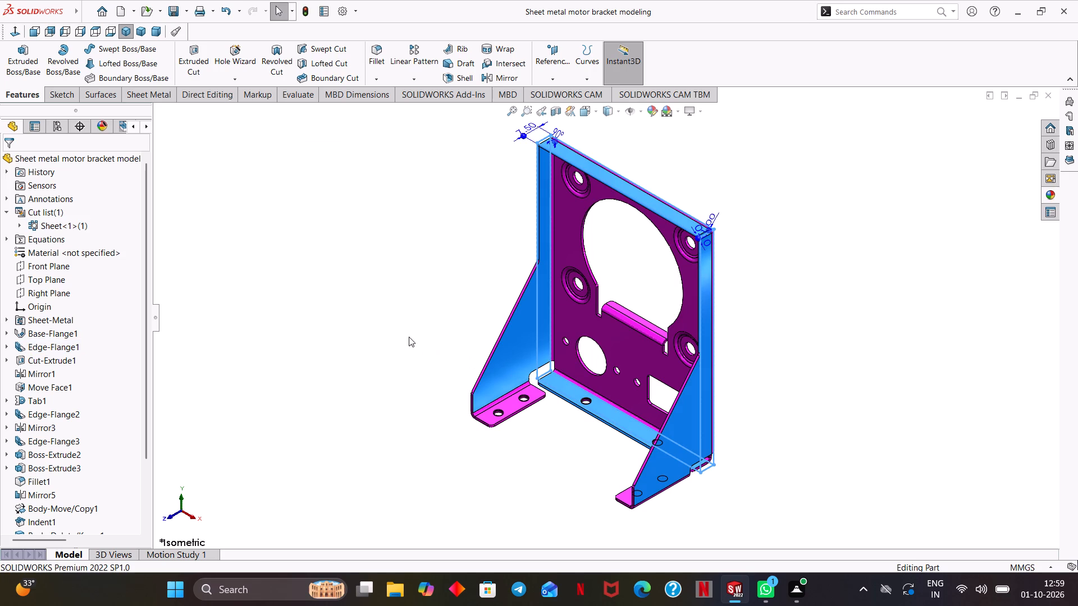
{"action": "key", "text": "ctrl+7"}
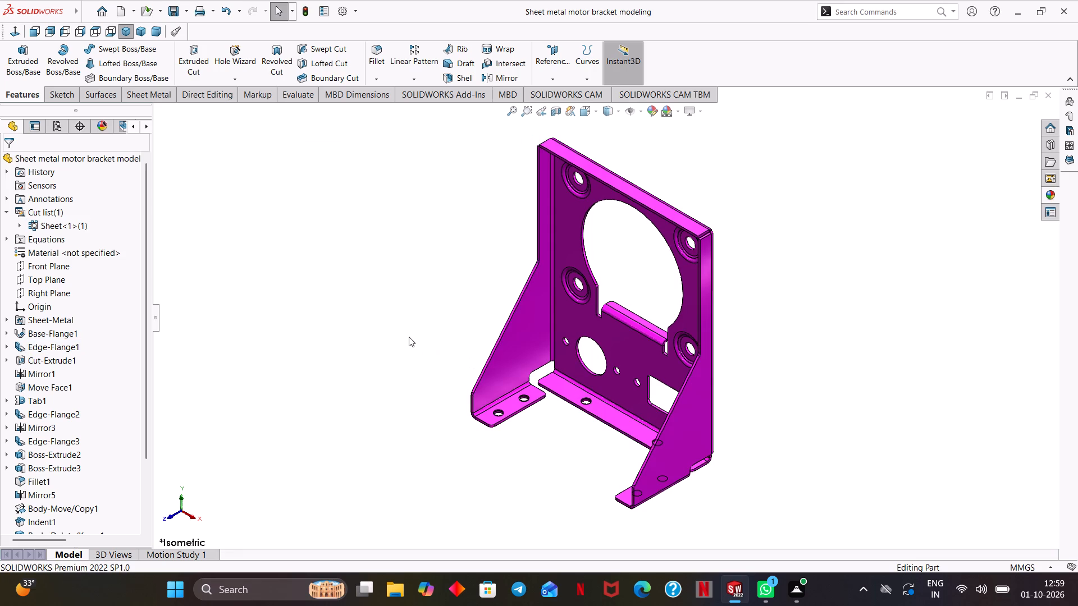